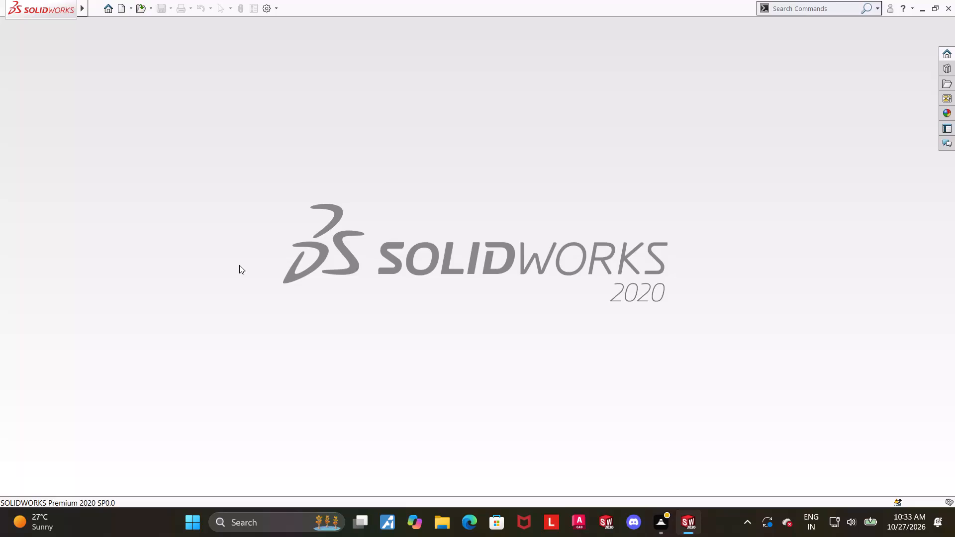
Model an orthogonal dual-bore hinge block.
Create a new part document.
left_click(119, 11)
double_click(241, 246)
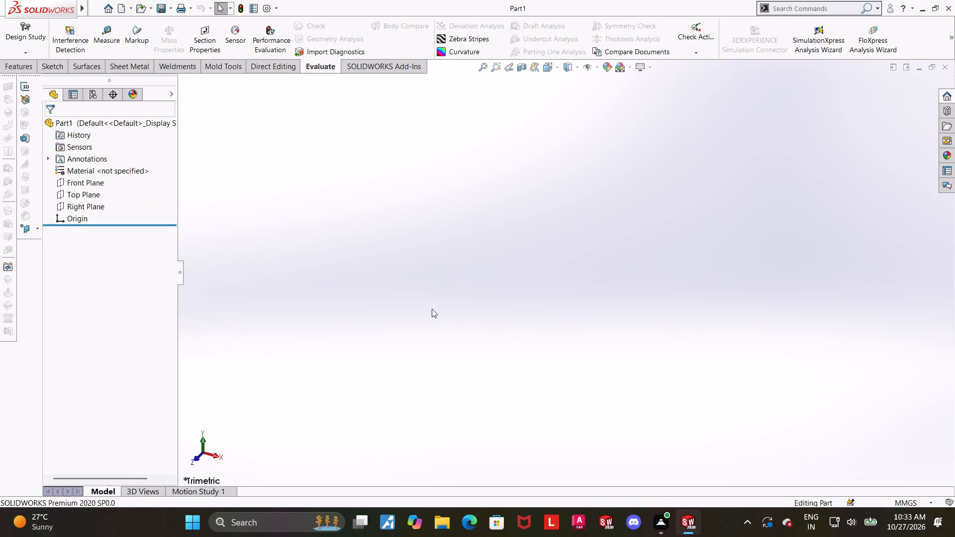
Start a sketch on the Top Plane.
scroll(441, 330, "up", 1)
scroll(504, 335, "down", 1)
left_click(97, 196)
left_click(106, 181)
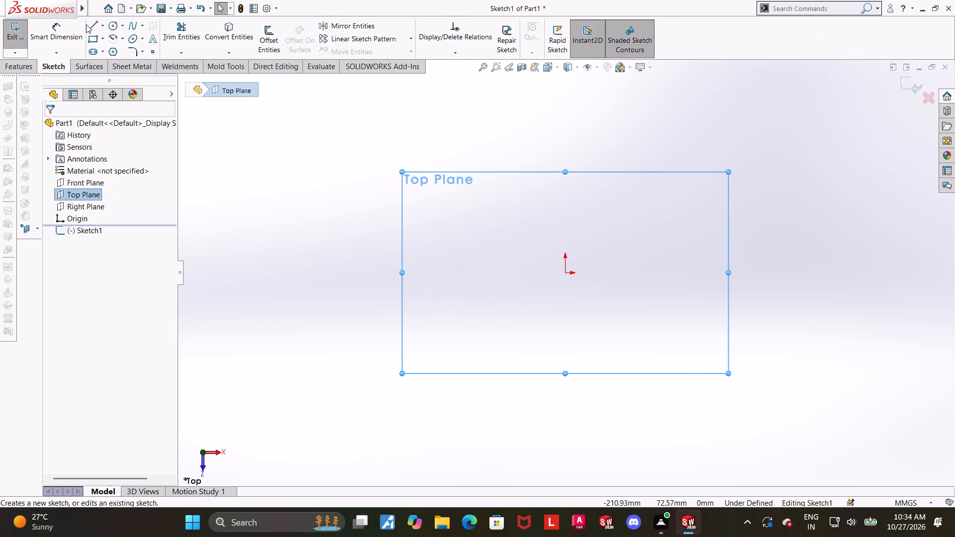
Sketch an open five-line half profile beside the origin: two horizontals about 32 mm long, two slanted corners about 22–23 mm, and a vertical side.
left_click(86, 24)
left_click(96, 28)
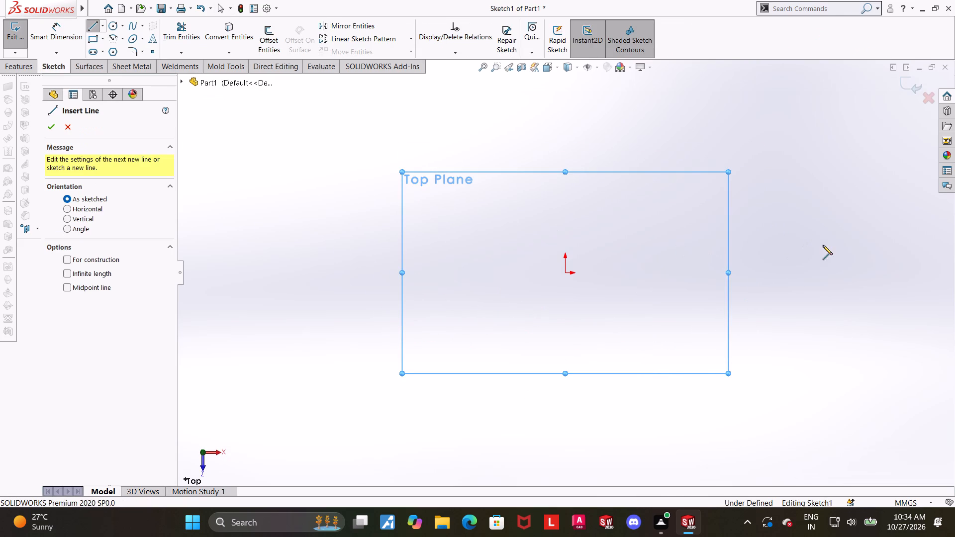
left_click(566, 204)
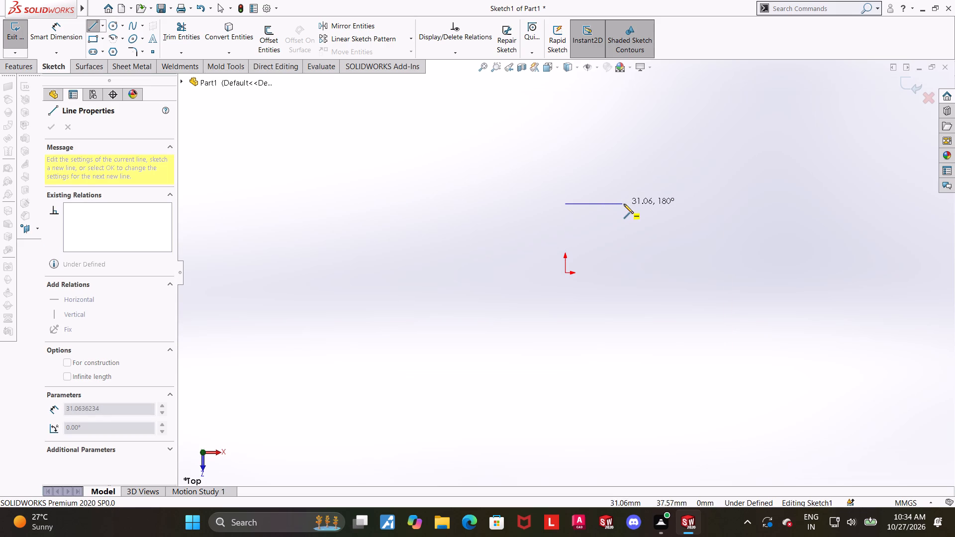
left_click(624, 204)
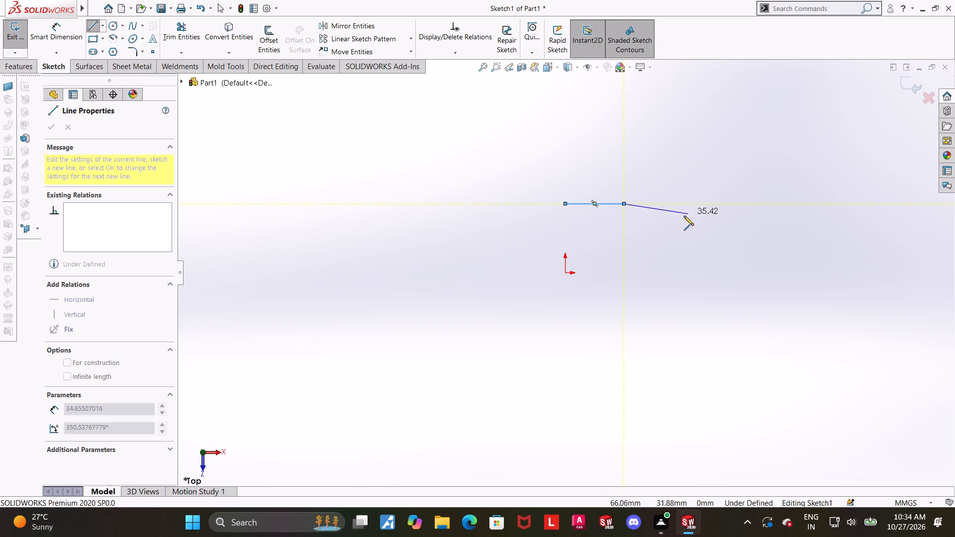
left_click(659, 224)
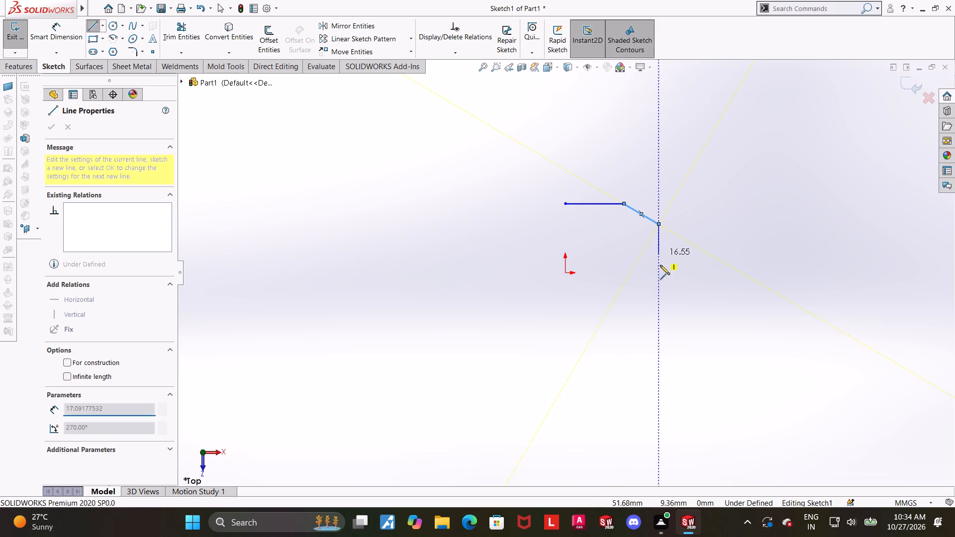
left_click(660, 311)
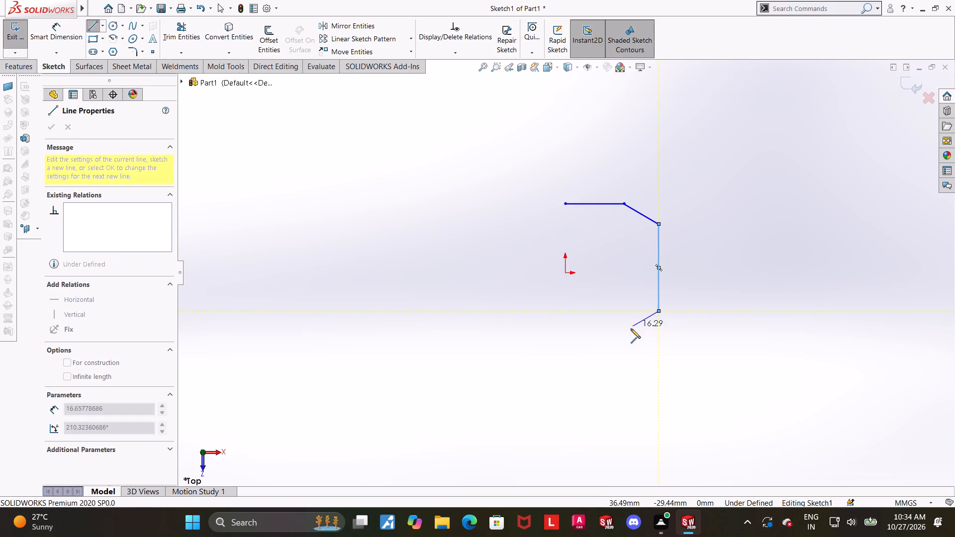
left_click(627, 336)
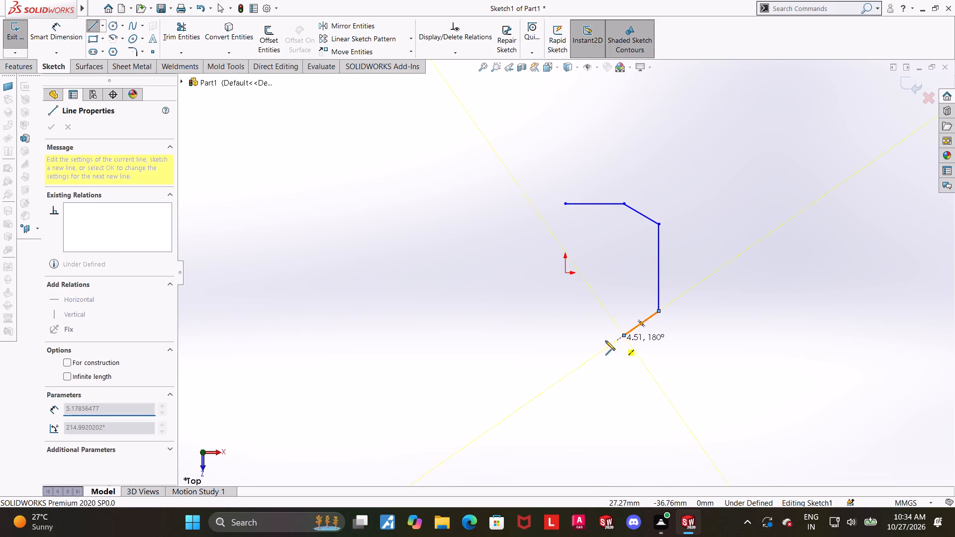
left_click(563, 339)
key("Escape")
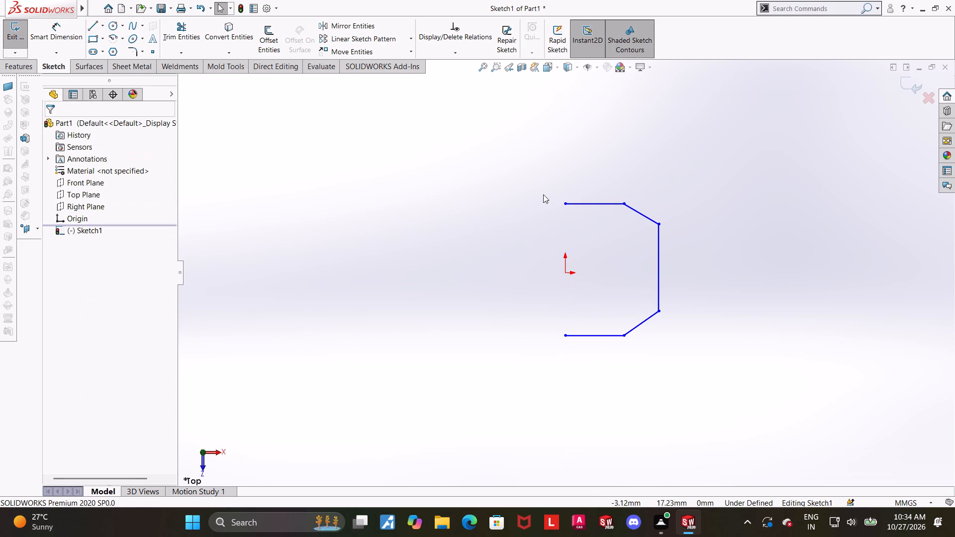
key("Escape")
Draw a vertical centerline from the open end of the upper horizontal line down to the origin.
left_click(103, 27)
left_click(103, 50)
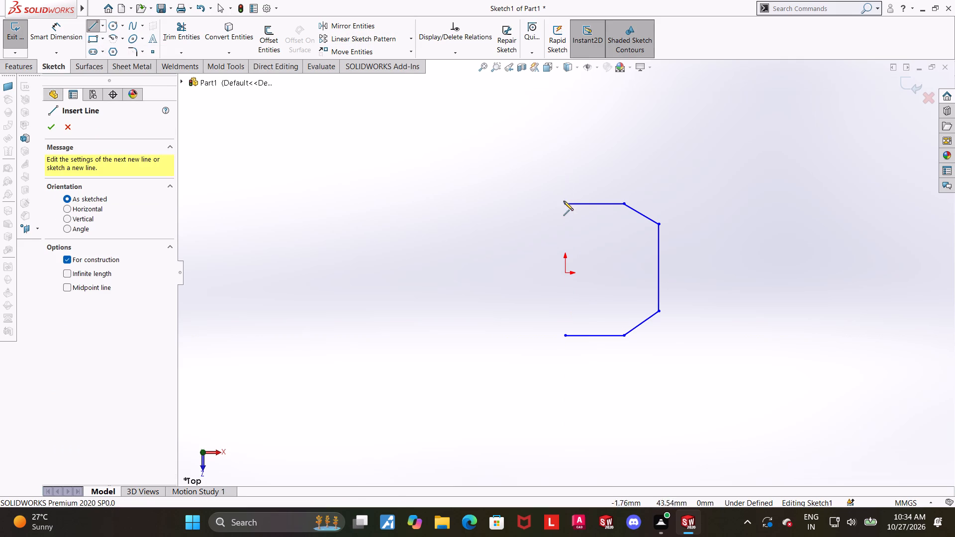
left_click(563, 204)
left_click(566, 271)
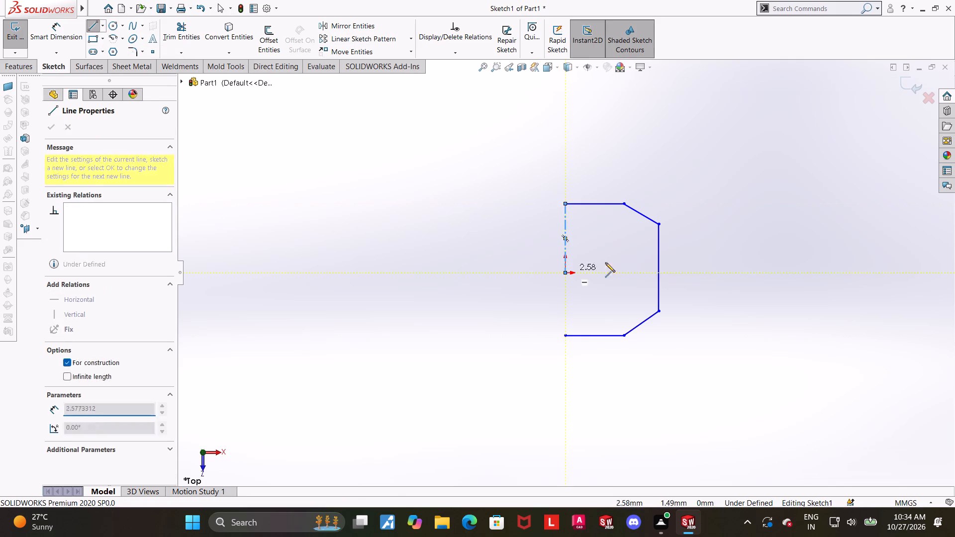
key("Escape")
key("Escape")
Draw a horizontal centerline about 46 mm long from the origin, away from the profile.
left_click(100, 24)
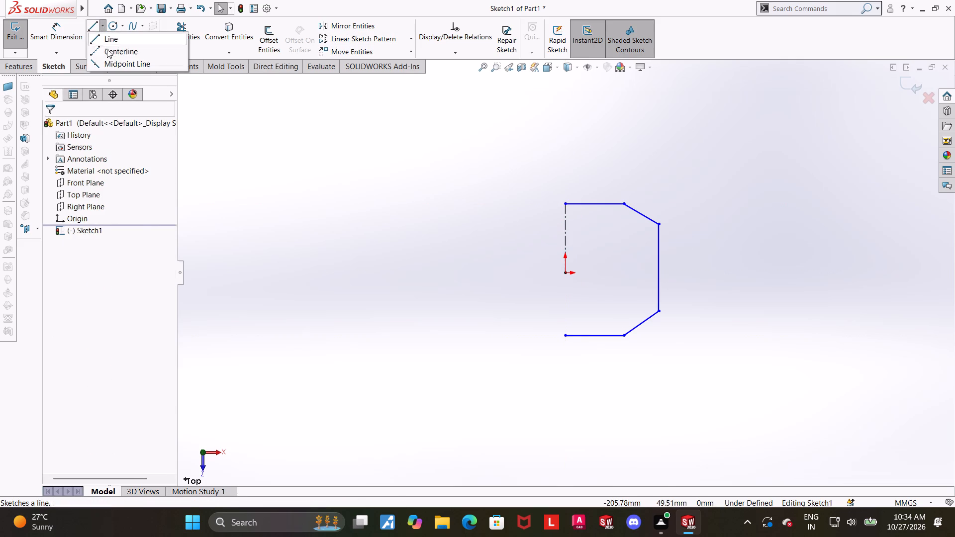
left_click(107, 53)
left_click(566, 275)
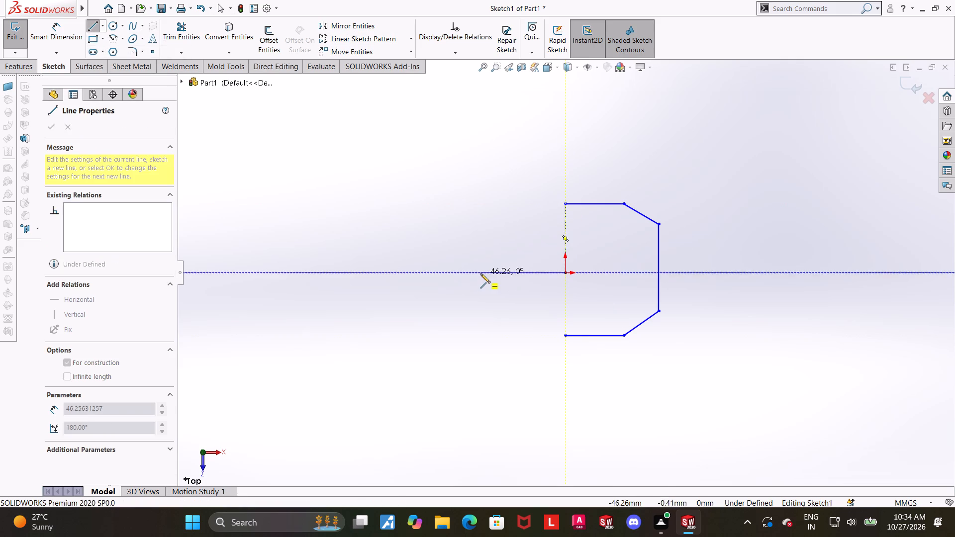
left_click(480, 273)
key("Escape")
key("Escape")
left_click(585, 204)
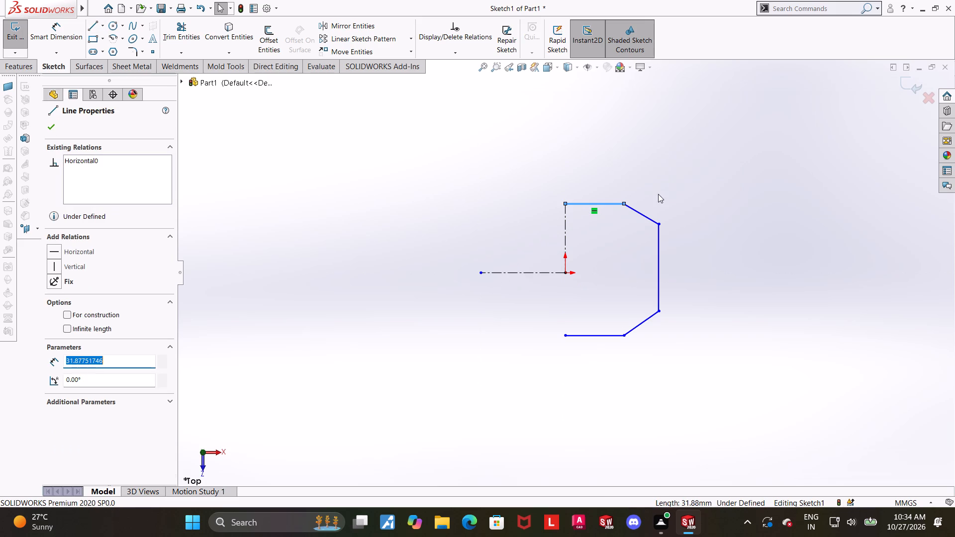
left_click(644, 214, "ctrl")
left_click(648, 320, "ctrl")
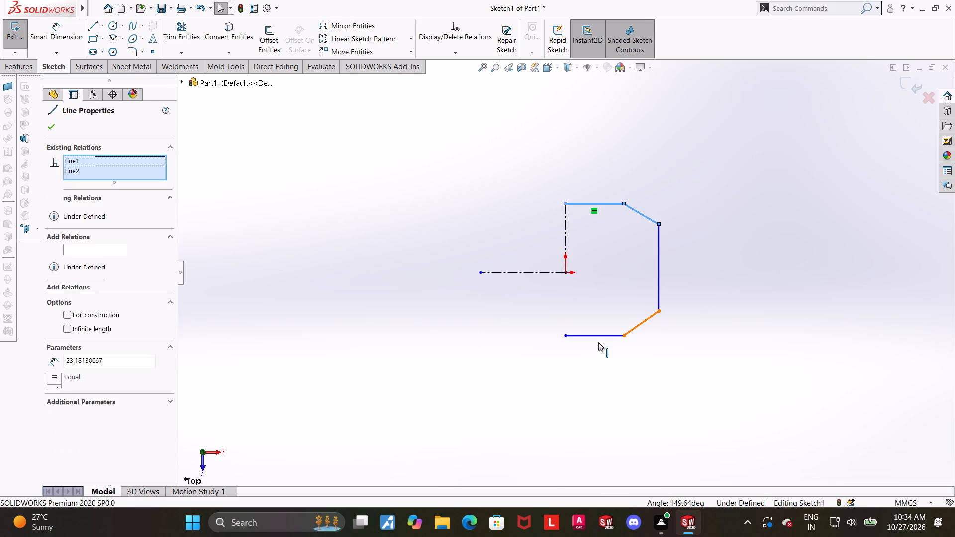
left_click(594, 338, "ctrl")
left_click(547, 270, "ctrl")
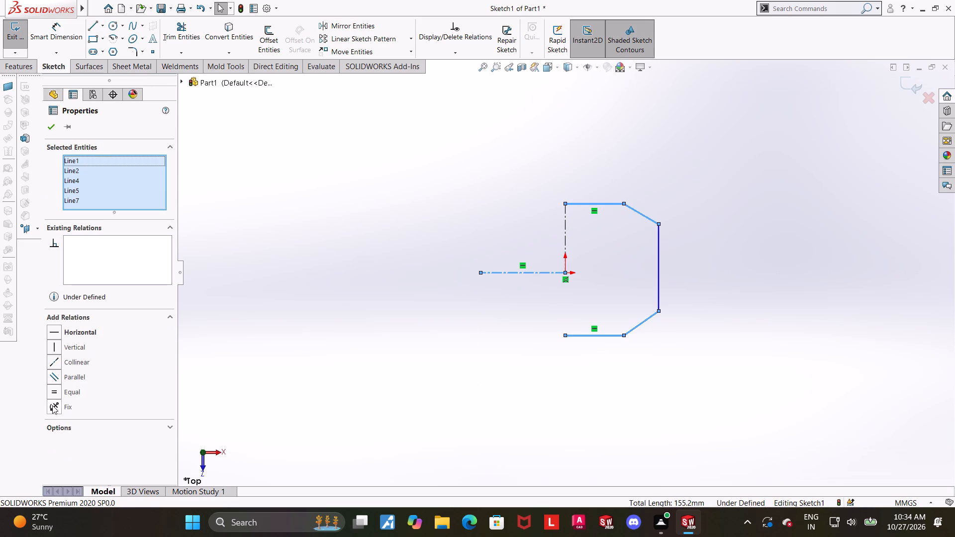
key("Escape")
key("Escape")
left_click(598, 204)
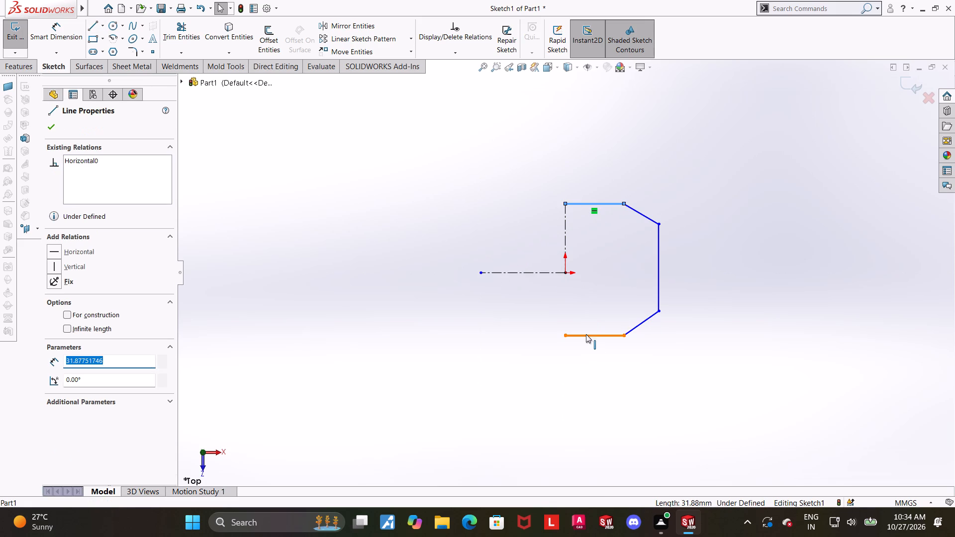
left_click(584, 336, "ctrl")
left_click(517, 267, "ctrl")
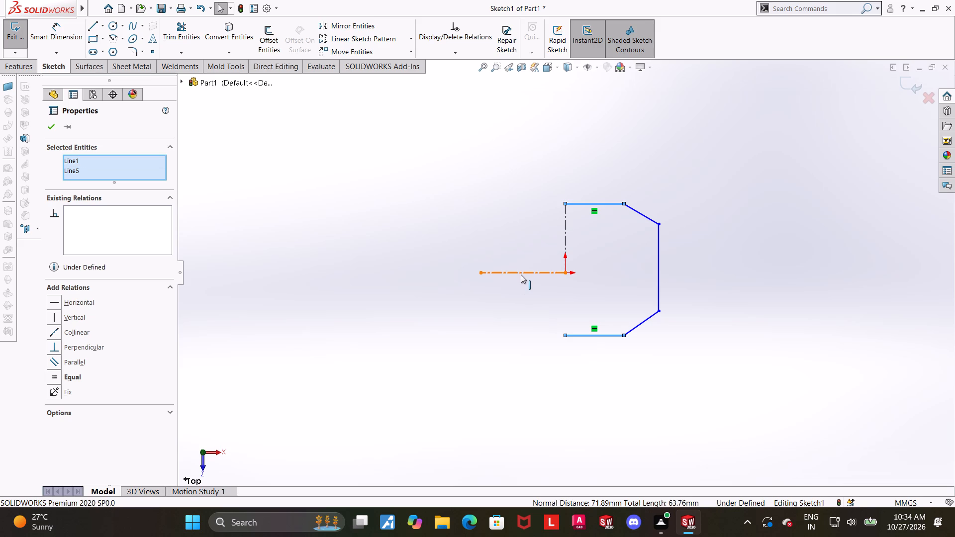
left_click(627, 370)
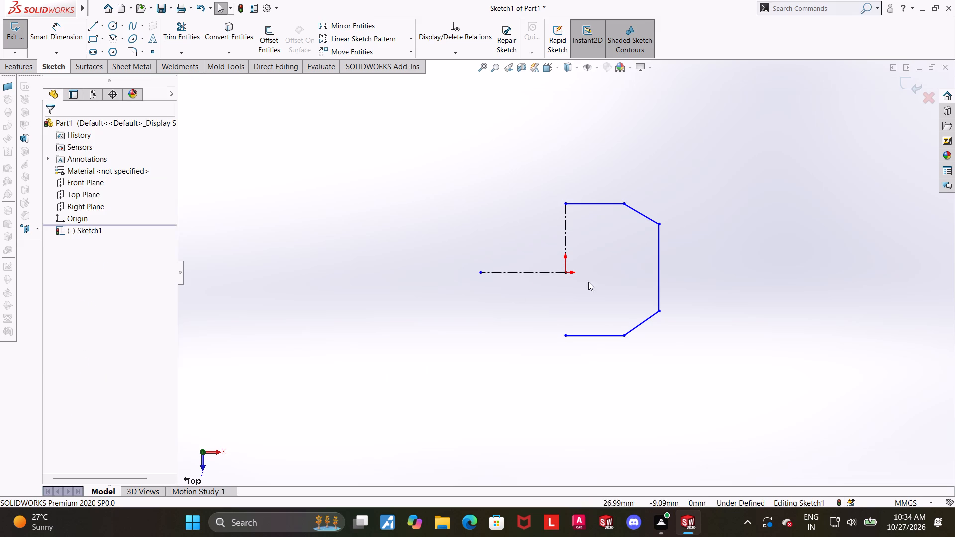
Make the upper and lower horizontal lines symmetric about the horizontal centerline.
left_click(559, 275)
left_click(615, 334, "ctrl")
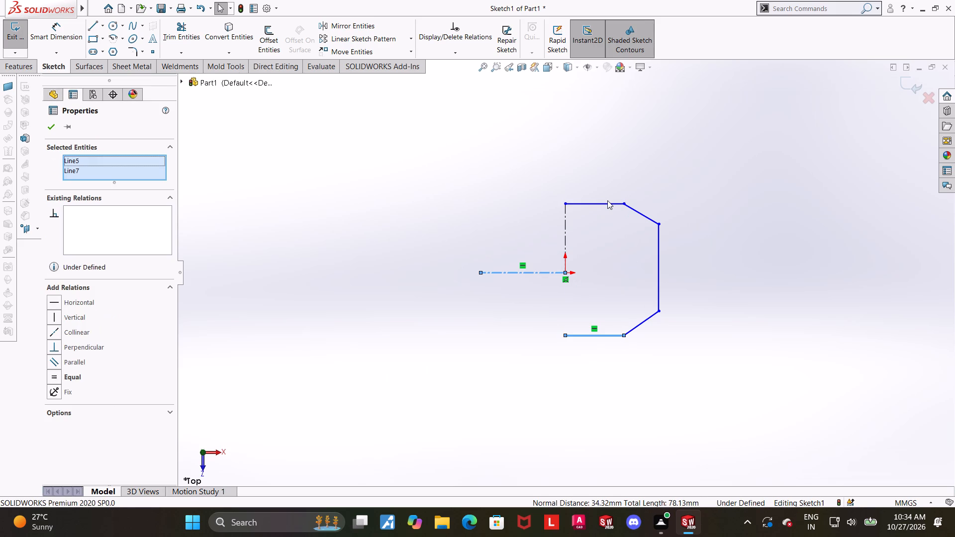
left_click(606, 206, "ctrl")
left_click(59, 389)
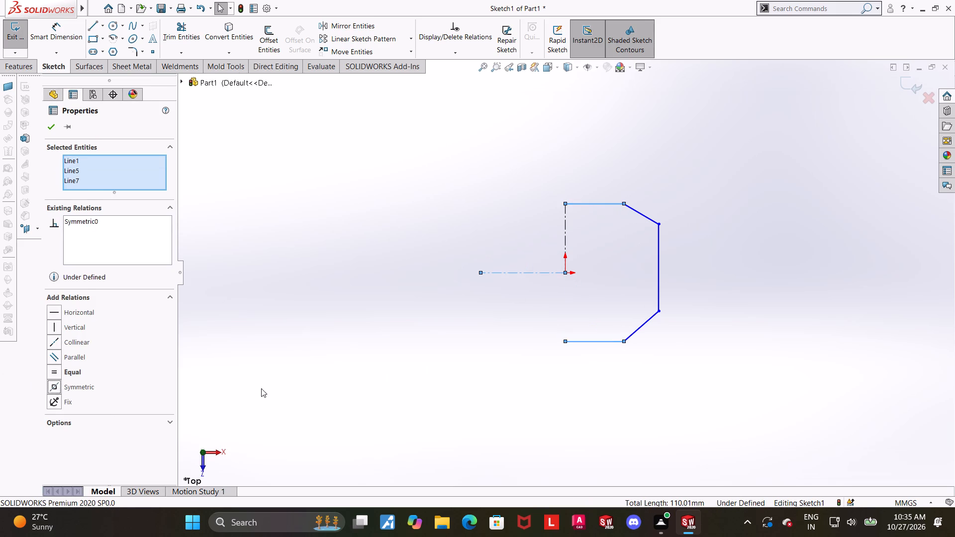
left_click(650, 426)
Make the two slanted corner lines symmetric about the horizontal centerline.
left_click(641, 214)
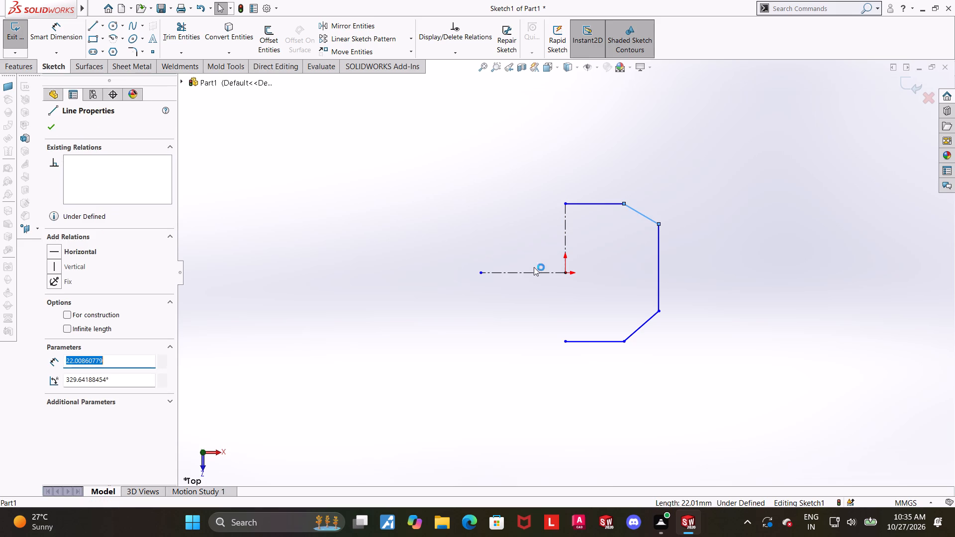
left_click(530, 271, "ctrl")
left_click(639, 329, "ctrl")
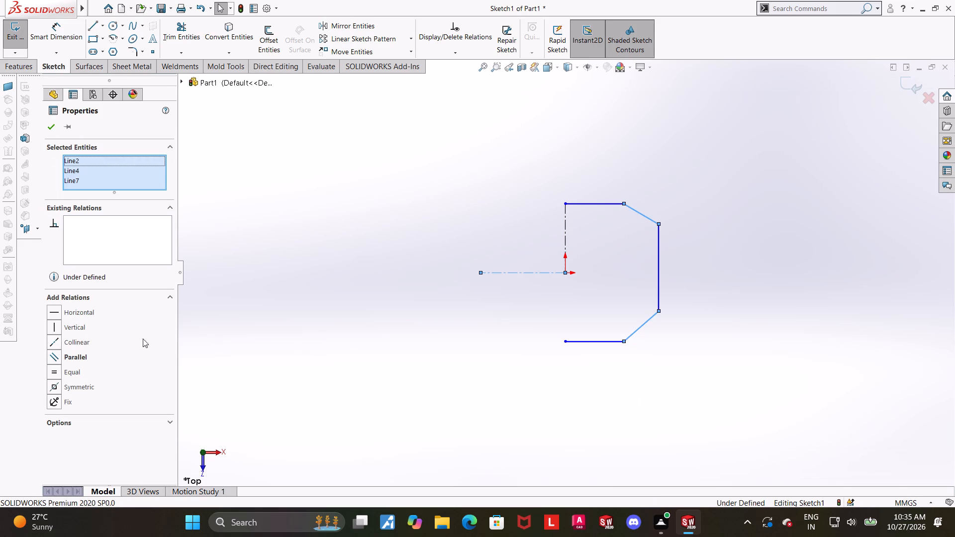
left_click(51, 394)
left_click(792, 326)
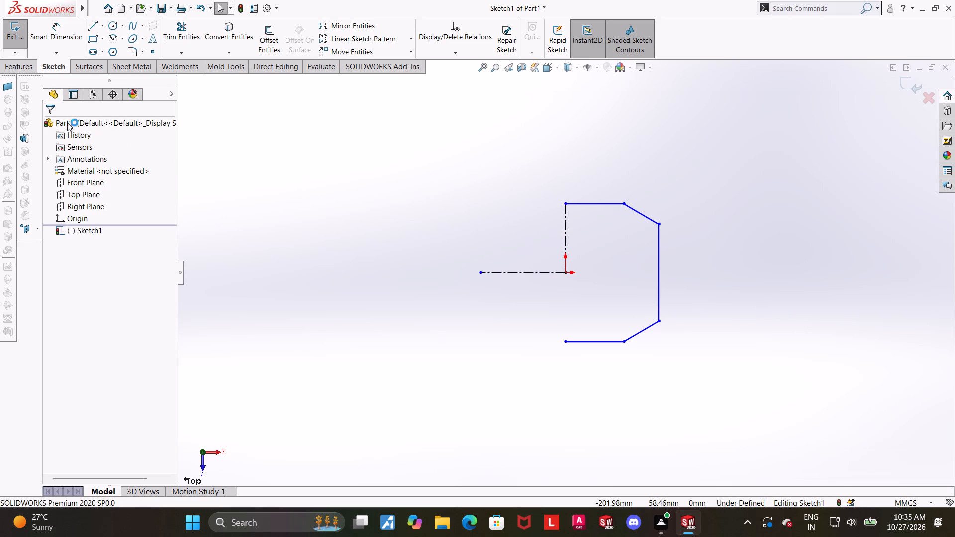
Dimension the distance between the upper and lower horizontal lines as 55 mm.
left_click(74, 36)
scroll(572, 235, "up", 1)
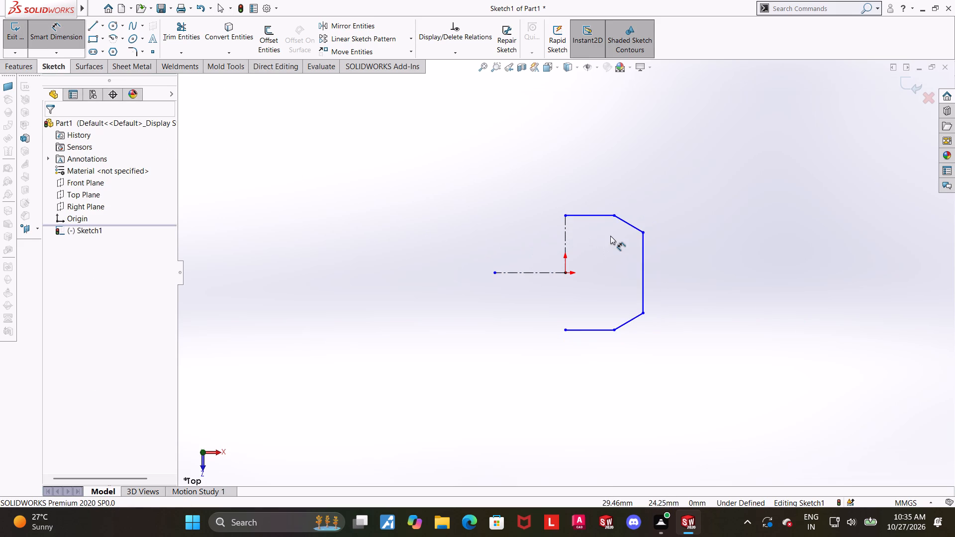
scroll(610, 236, "down", 1)
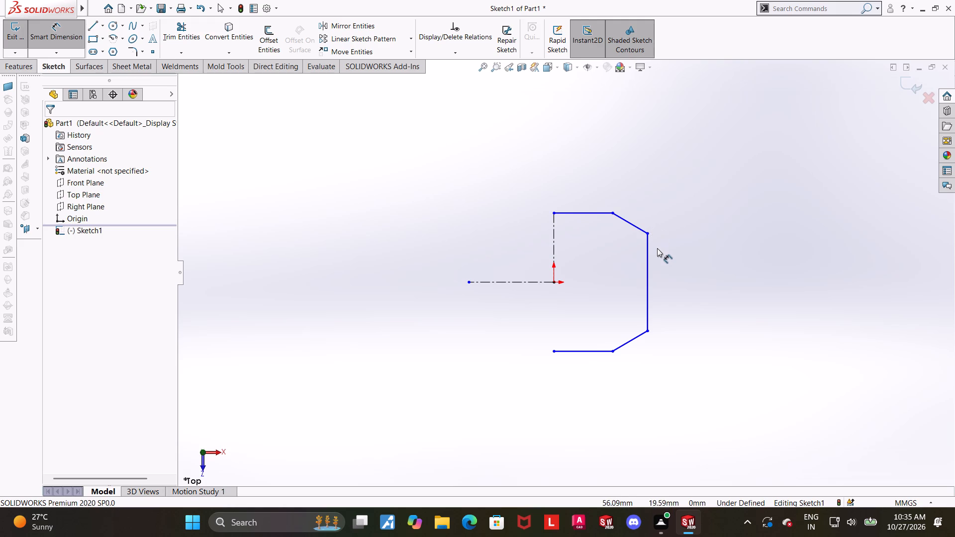
left_click(604, 212)
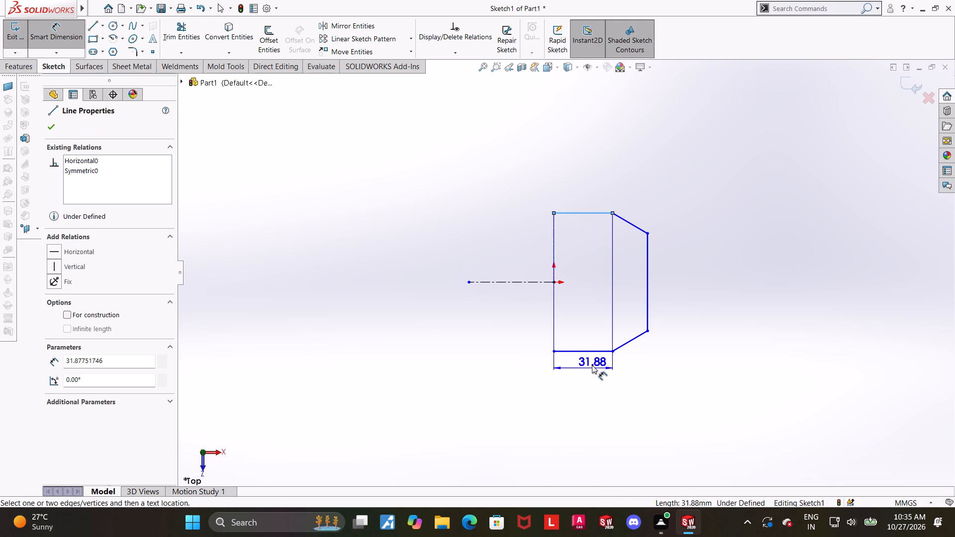
left_click(593, 349)
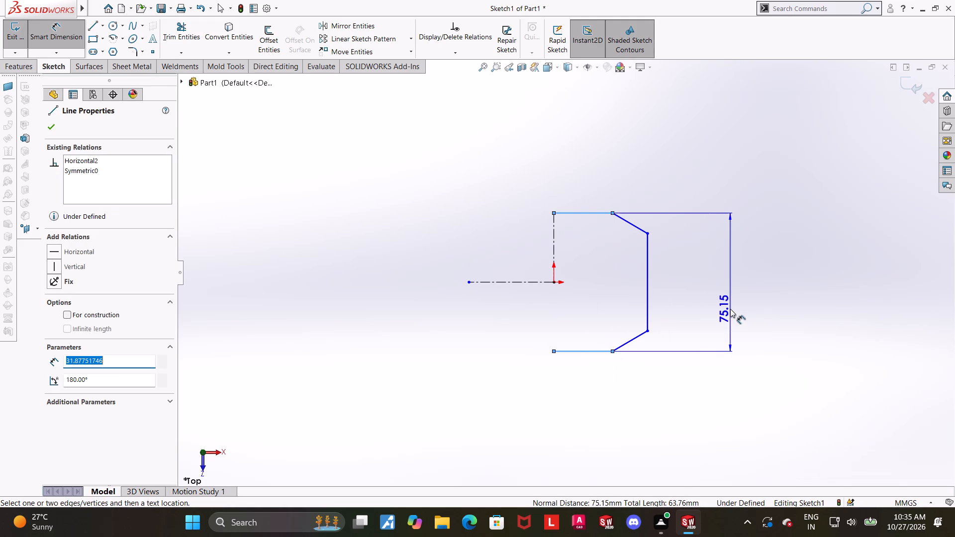
left_click(726, 309)
type("55")
key("Return")
key("Escape")
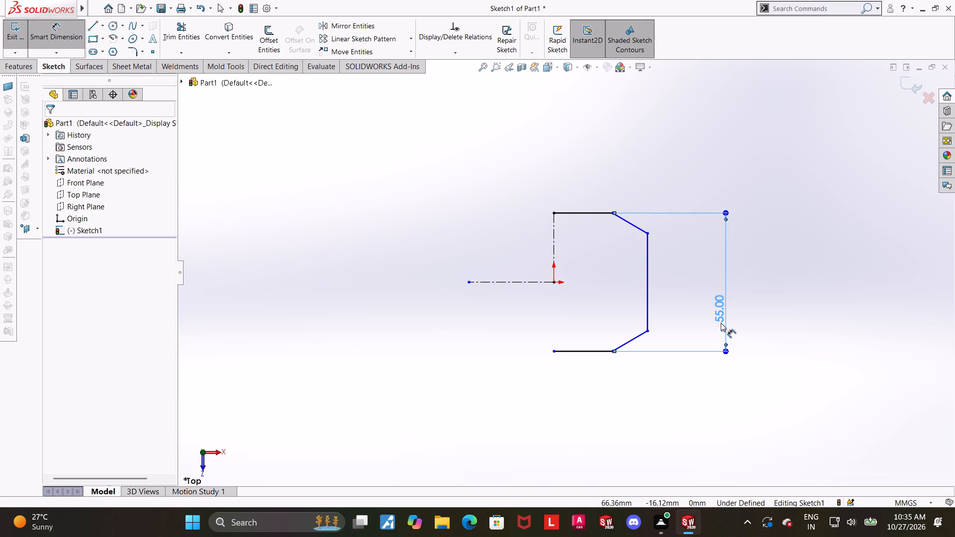
left_click(758, 310)
Dimension the profile's vertical side line as 40 mm.
scroll(725, 294, "up", 2)
scroll(731, 289, "down", 1)
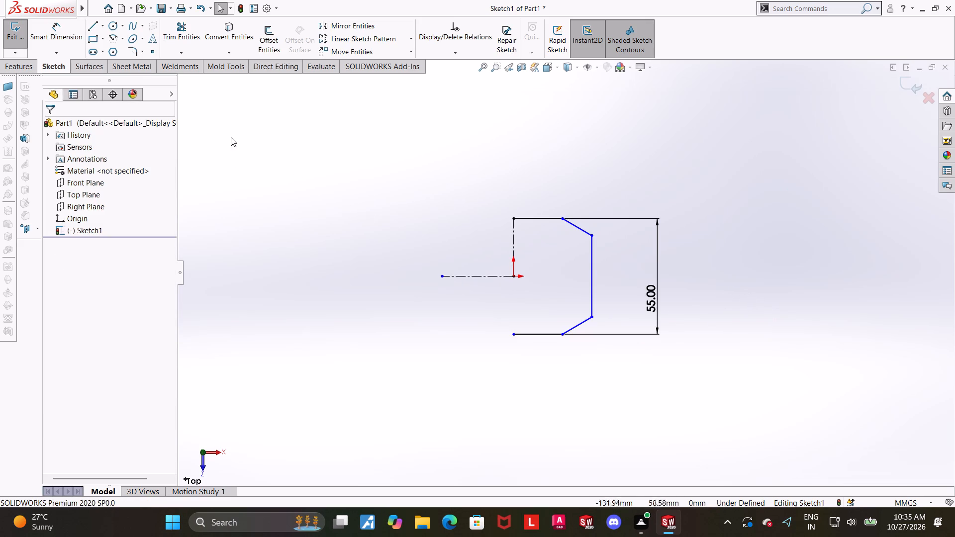
left_click(75, 38)
left_click(593, 271)
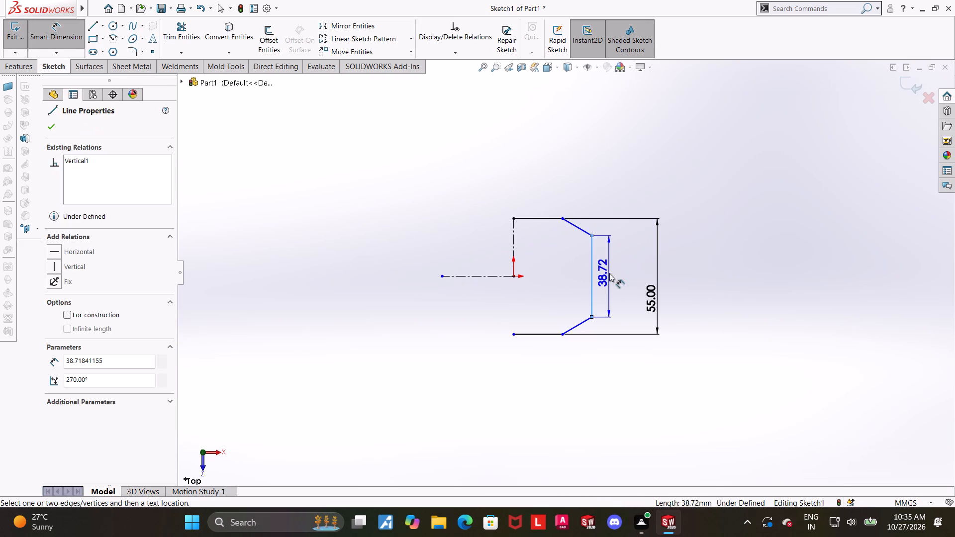
left_click(610, 273)
type("40")
key("Return")
key("Escape")
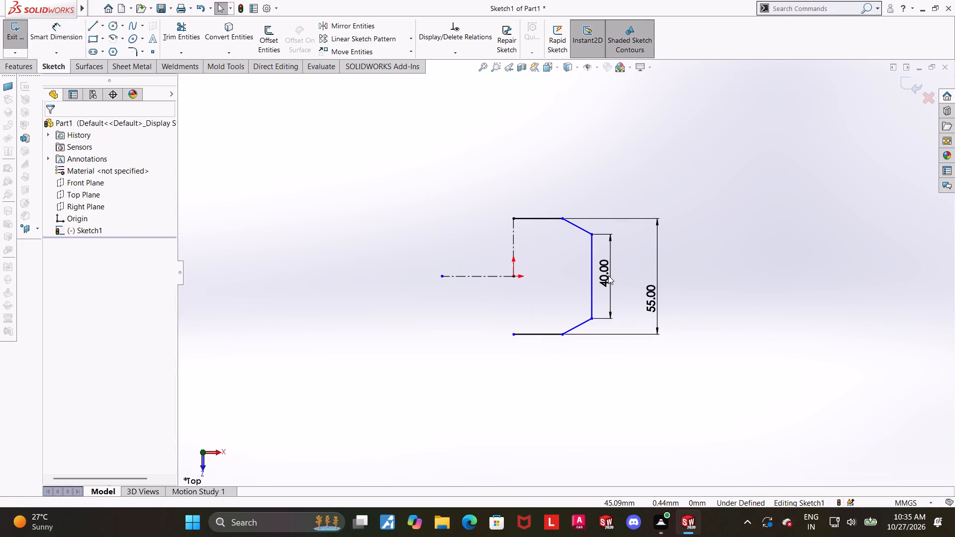
key("Escape")
left_click(711, 268)
left_click(714, 300)
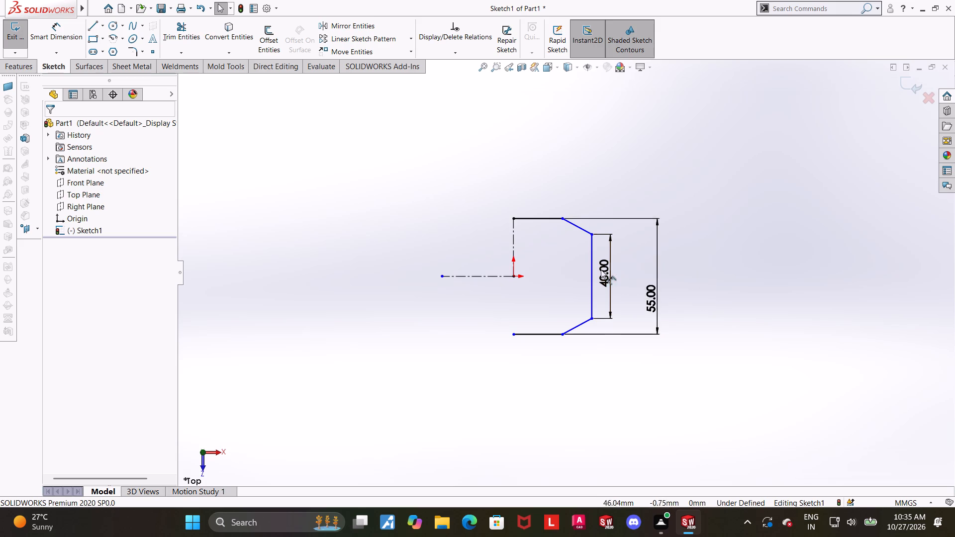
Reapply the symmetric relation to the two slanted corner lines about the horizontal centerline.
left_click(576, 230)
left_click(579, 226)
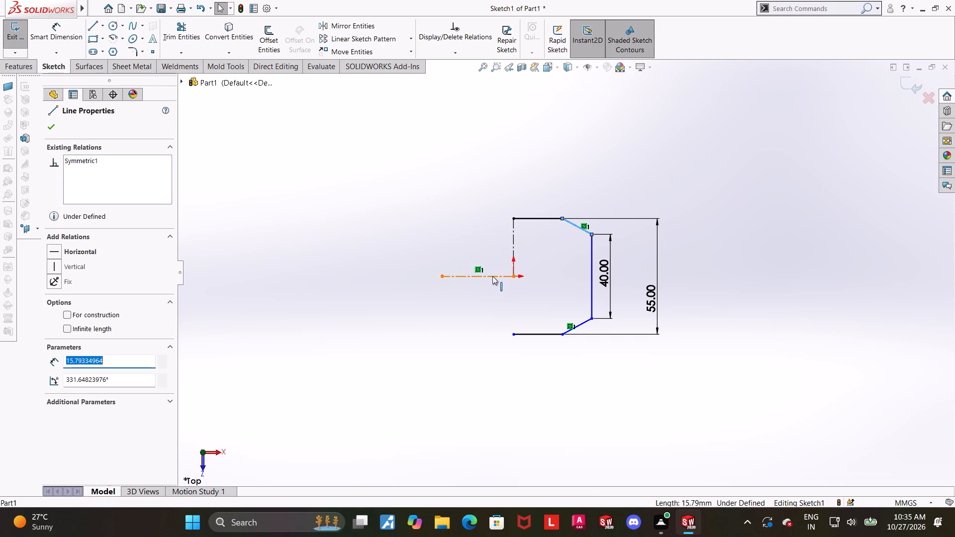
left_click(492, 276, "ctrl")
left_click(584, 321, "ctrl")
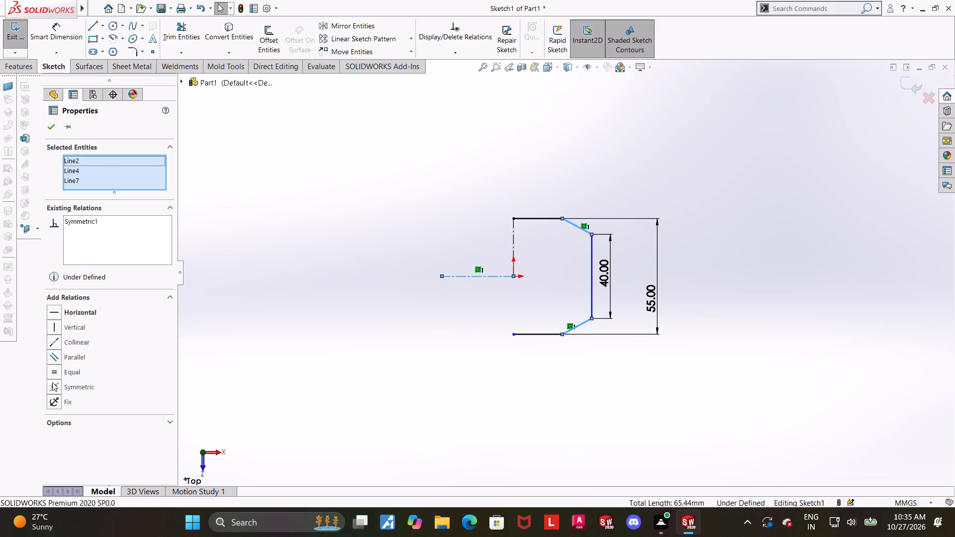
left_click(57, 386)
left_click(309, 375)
Mirror the five profile lines about the vertical centerline to close the chamfered-corner outline.
scroll(569, 346, "up", 2)
scroll(671, 231, "down", 1)
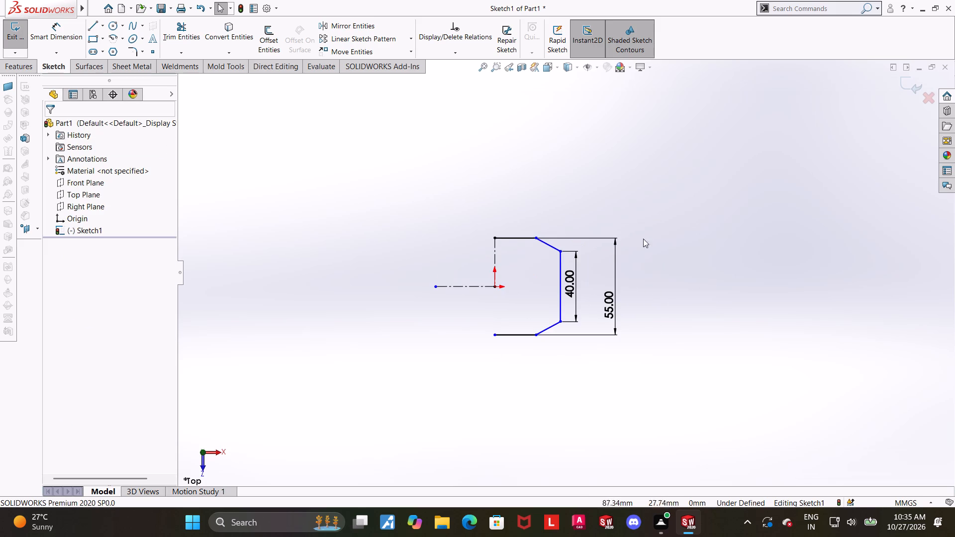
scroll(598, 261, "down", 1)
scroll(618, 243, "up", 1)
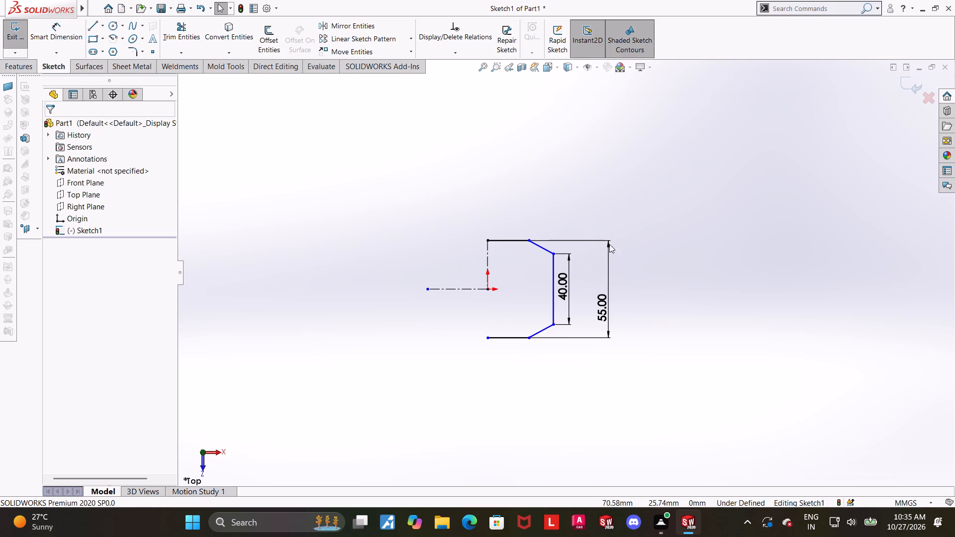
left_click(318, 23)
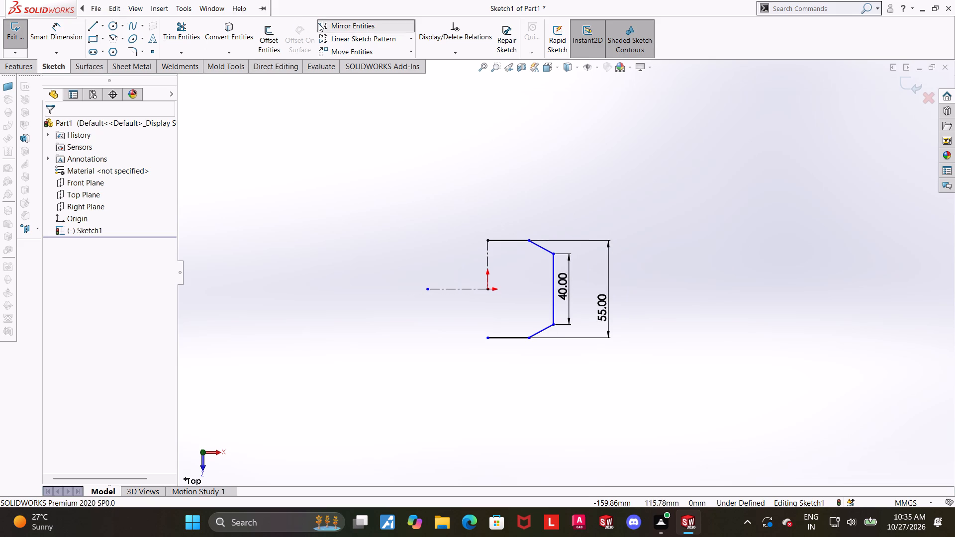
left_click(516, 238)
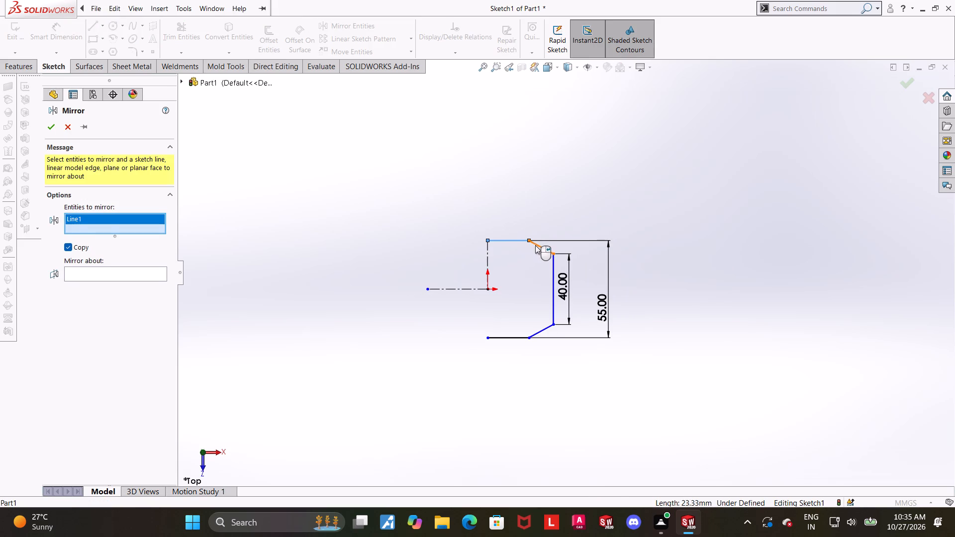
left_click(536, 246)
left_click(557, 287)
left_click(551, 293)
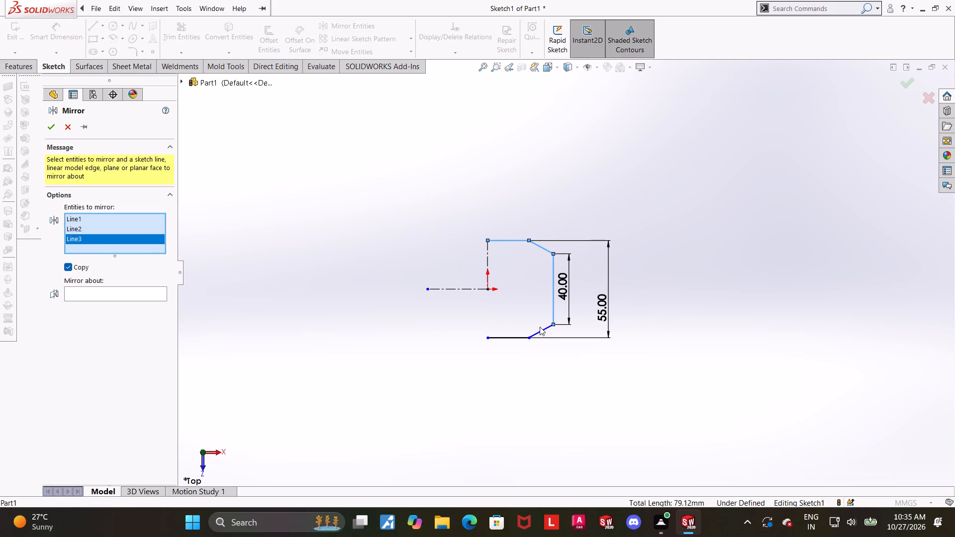
left_click(540, 329)
left_click(506, 337)
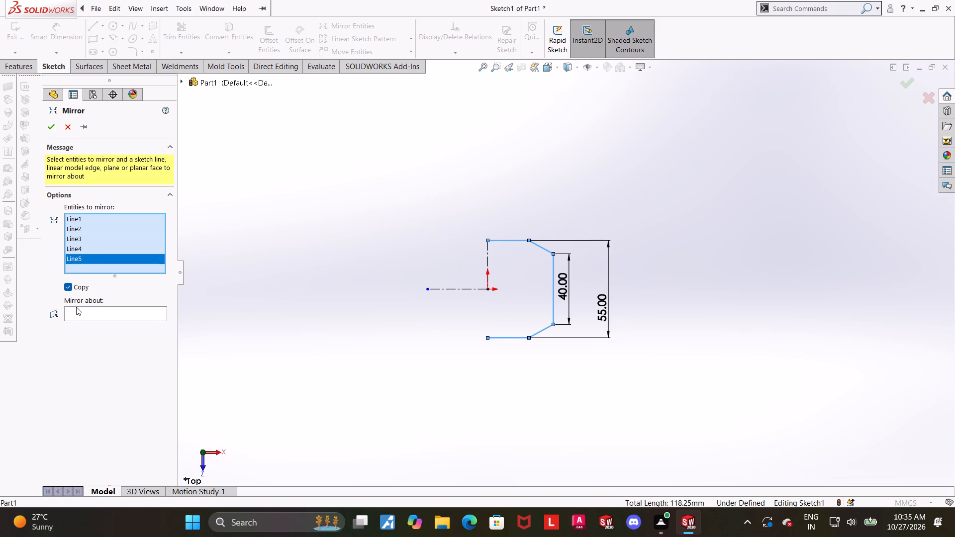
double_click(76, 307)
left_click(488, 262)
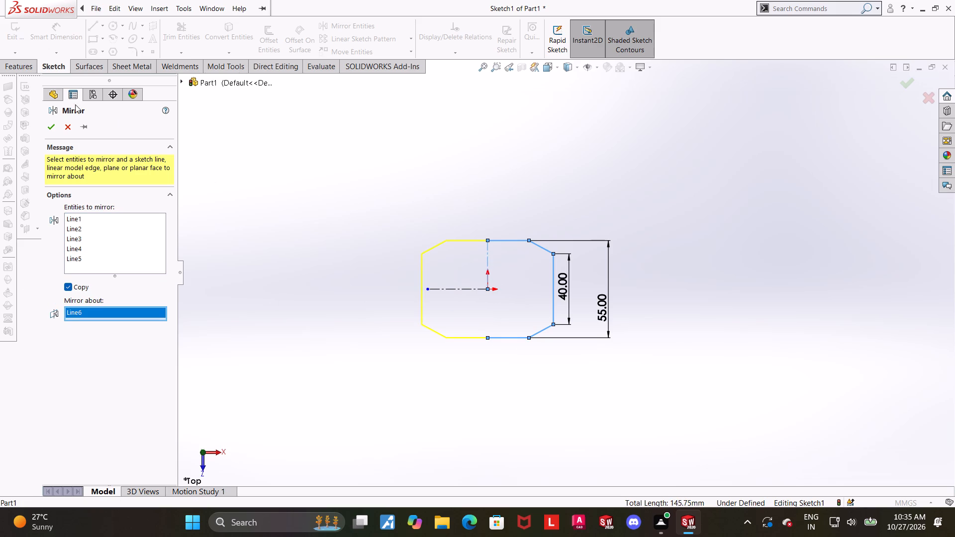
left_click(54, 131)
left_click(447, 158)
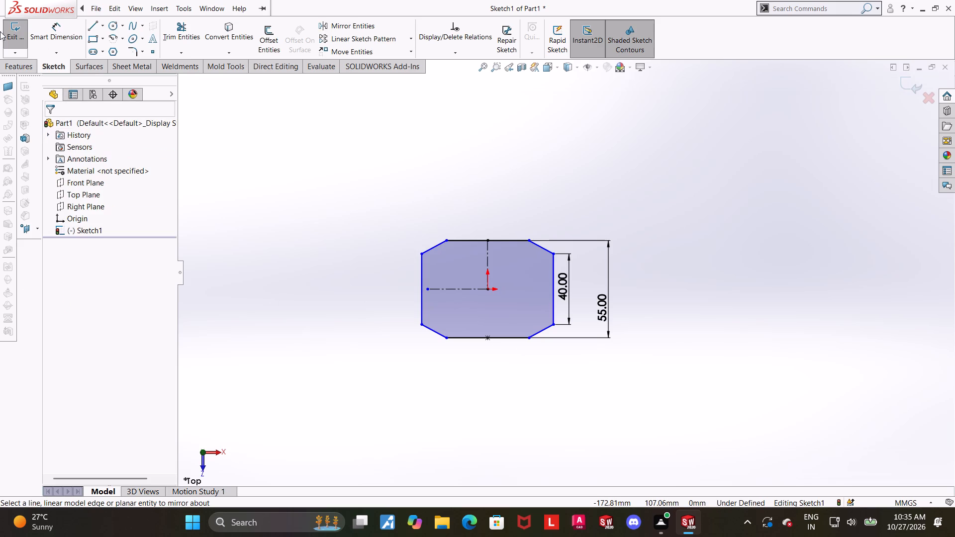
Dimension the overall width between the two vertical side lines as 85 mm.
left_click(57, 42)
scroll(571, 182, "up", 1)
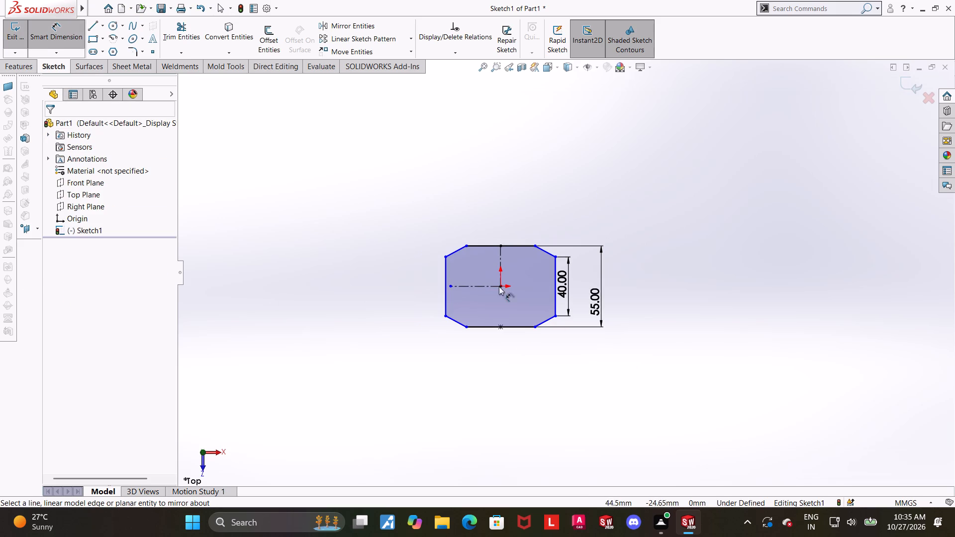
left_click(444, 273)
left_click(555, 274)
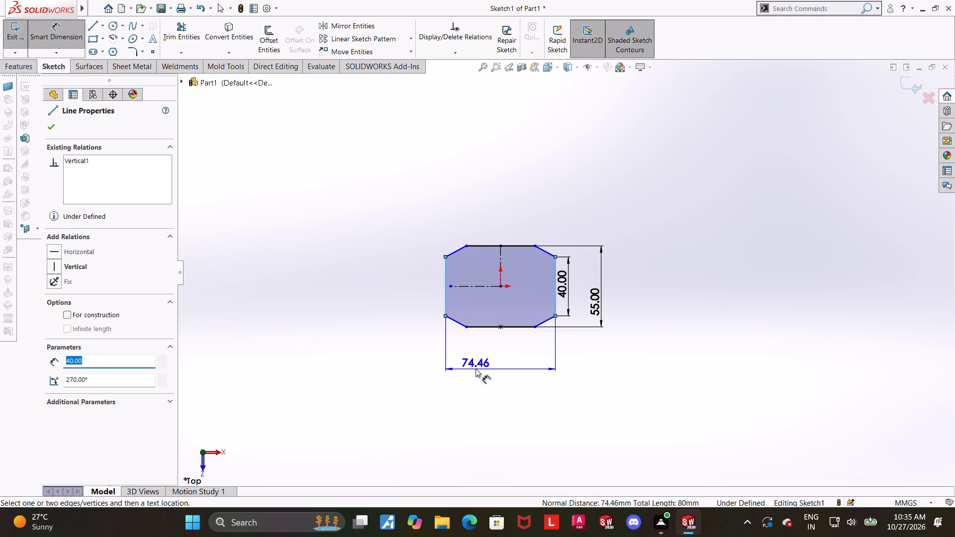
left_click(476, 368)
key("8")
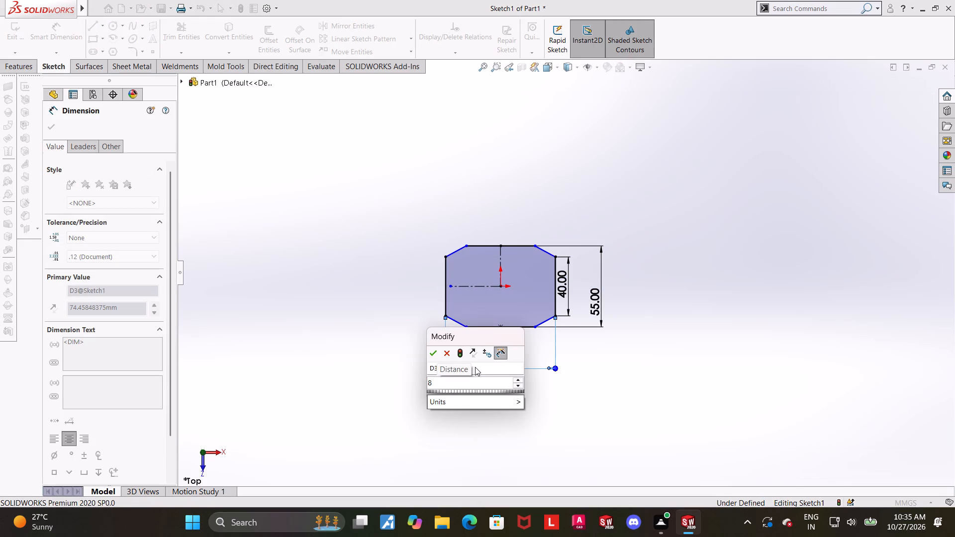
key("5")
key("Return")
key("Escape")
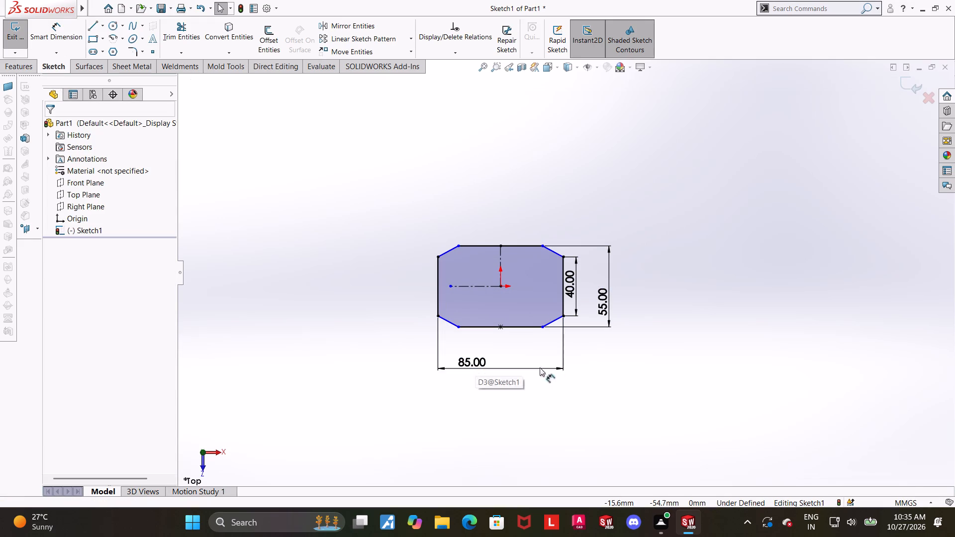
left_click(733, 380)
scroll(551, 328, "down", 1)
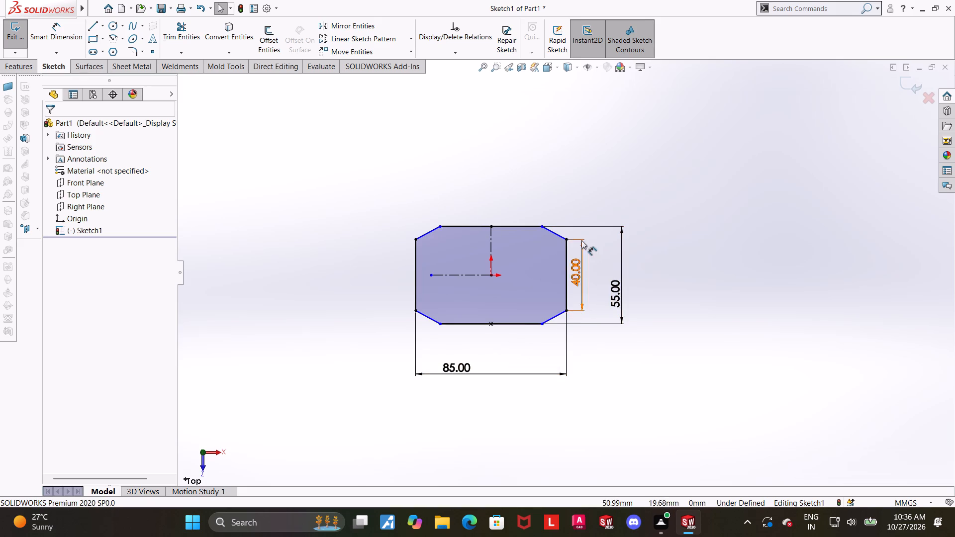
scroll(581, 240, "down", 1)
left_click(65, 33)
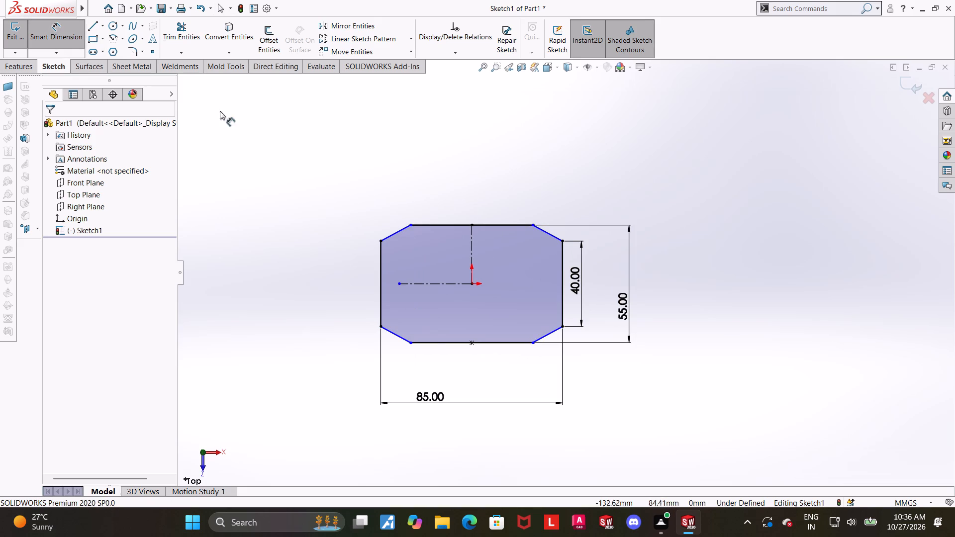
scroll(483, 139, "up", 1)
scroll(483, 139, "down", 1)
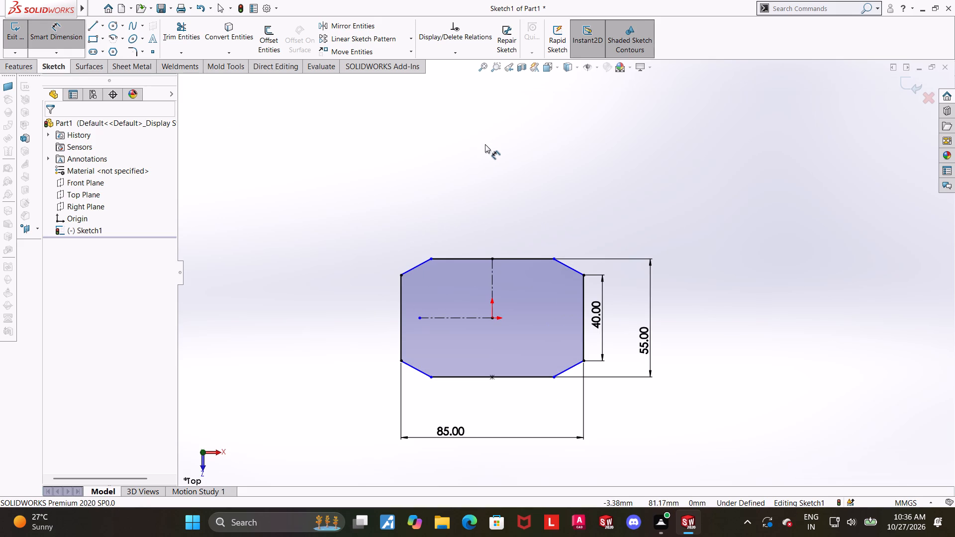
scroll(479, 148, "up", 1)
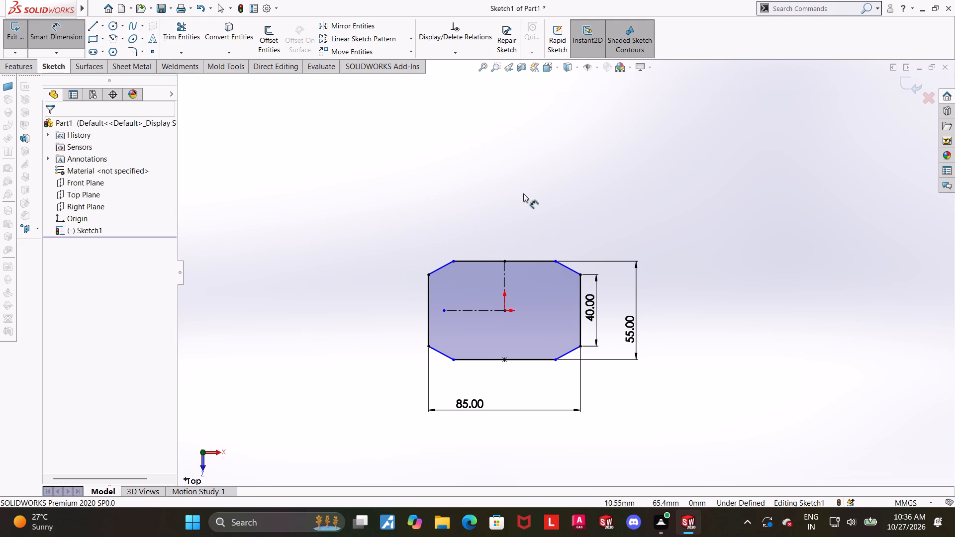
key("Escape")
Make the two mirrored slanted corner lines on the profile's left side symmetric about the horizontal centerline.
scroll(603, 307, "down", 1)
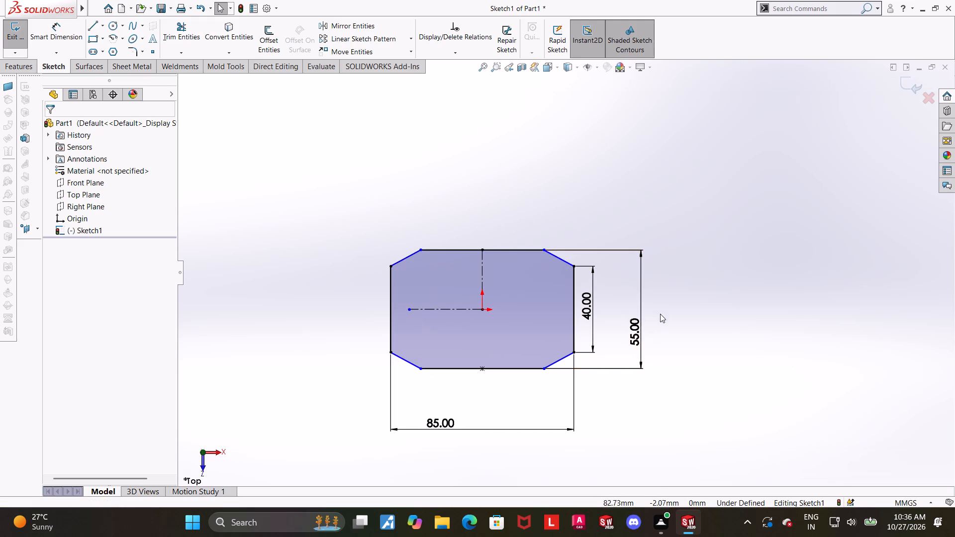
left_click(401, 260)
left_click(399, 356, "ctrl")
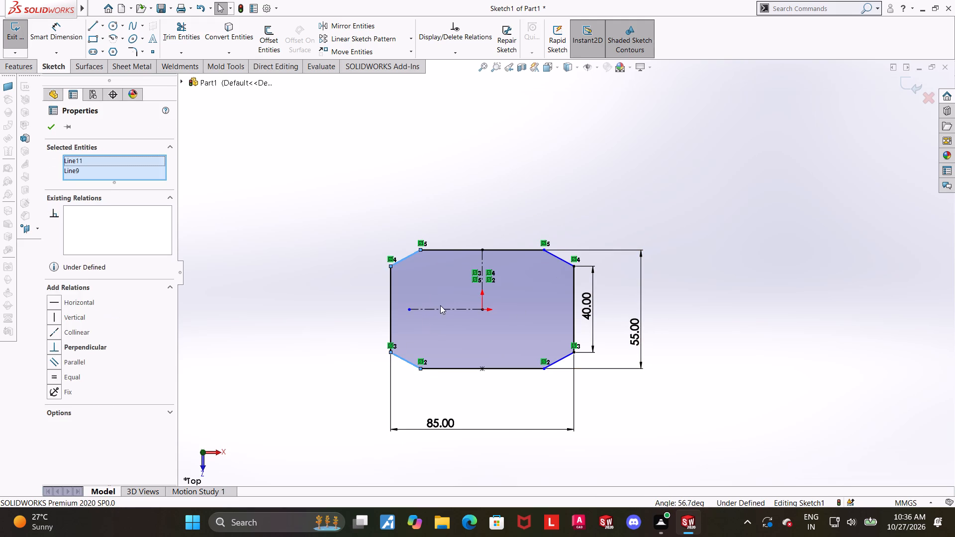
left_click(442, 309, "ctrl")
left_click(59, 386)
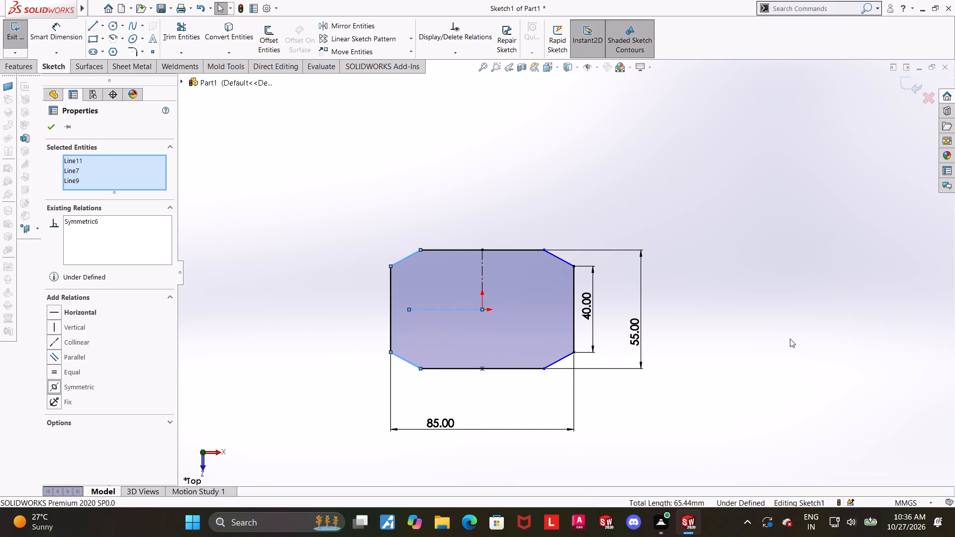
left_click(790, 339)
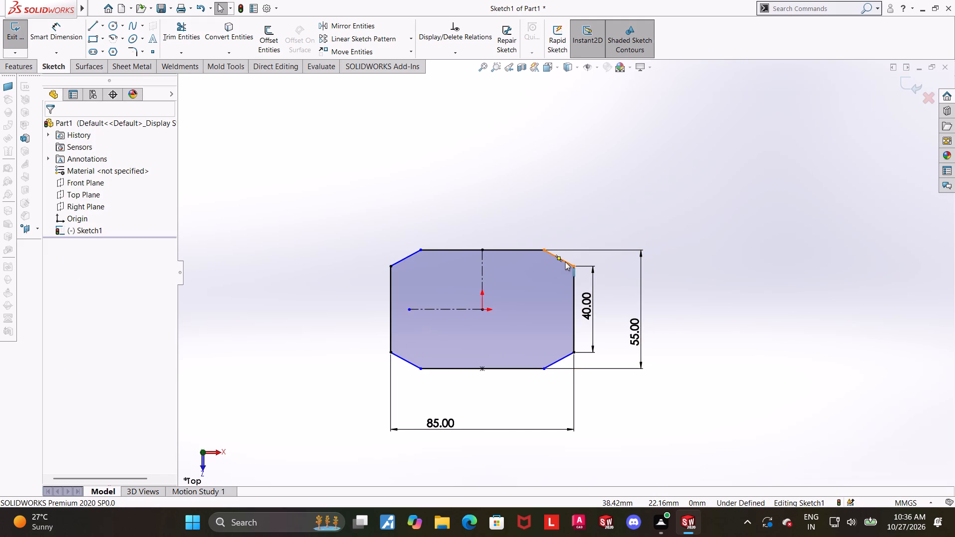
Dimension the profile's lower horizontal line as 52 mm.
scroll(565, 262, "up", 1)
scroll(522, 362, "down", 1)
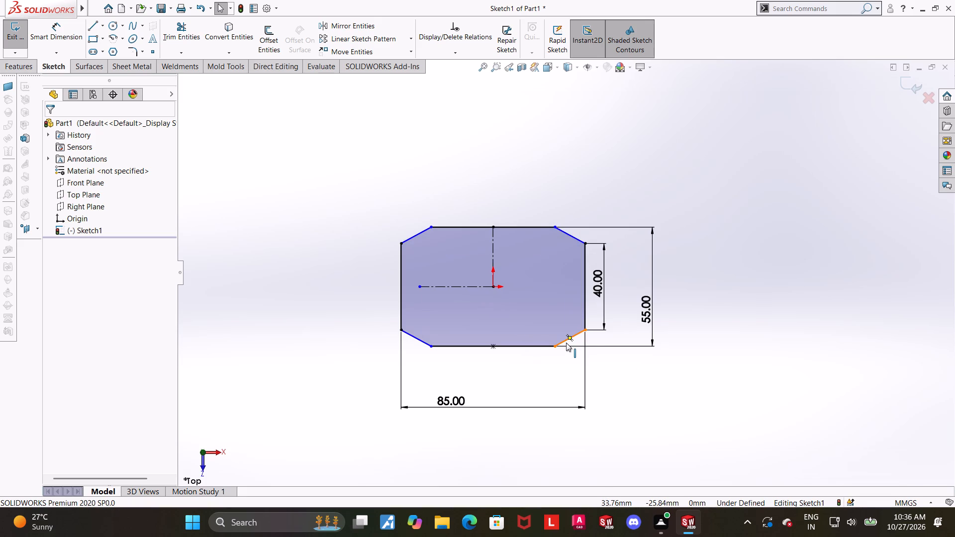
scroll(584, 347, "down", 1)
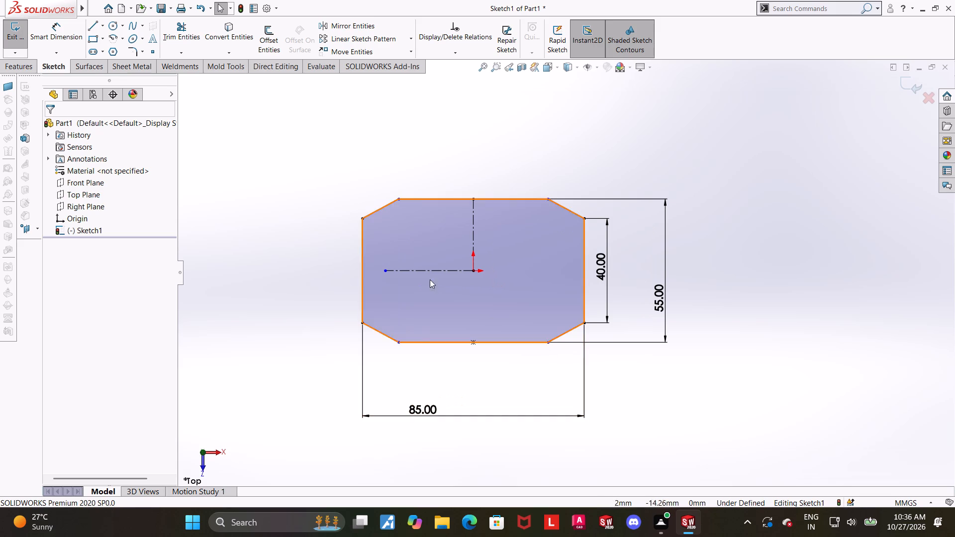
left_click(62, 32)
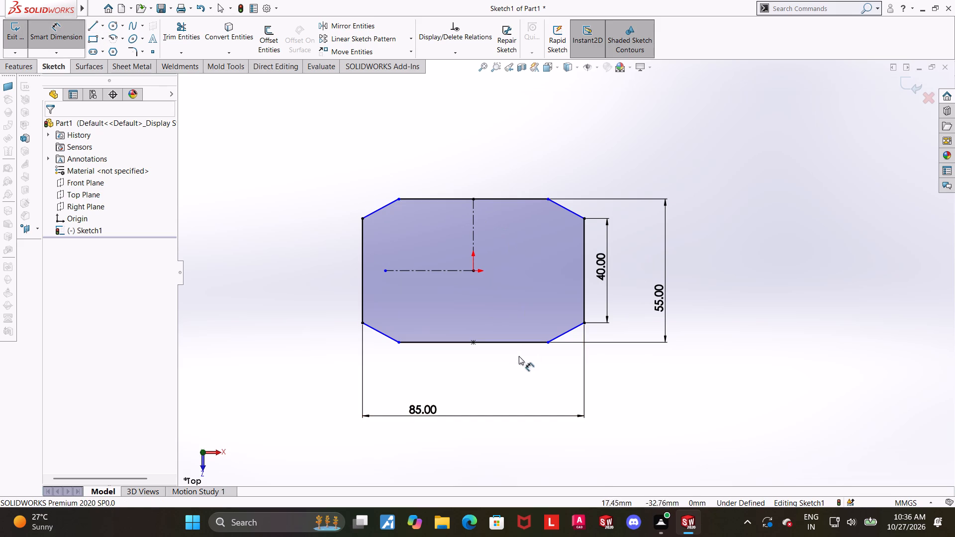
left_click(488, 342)
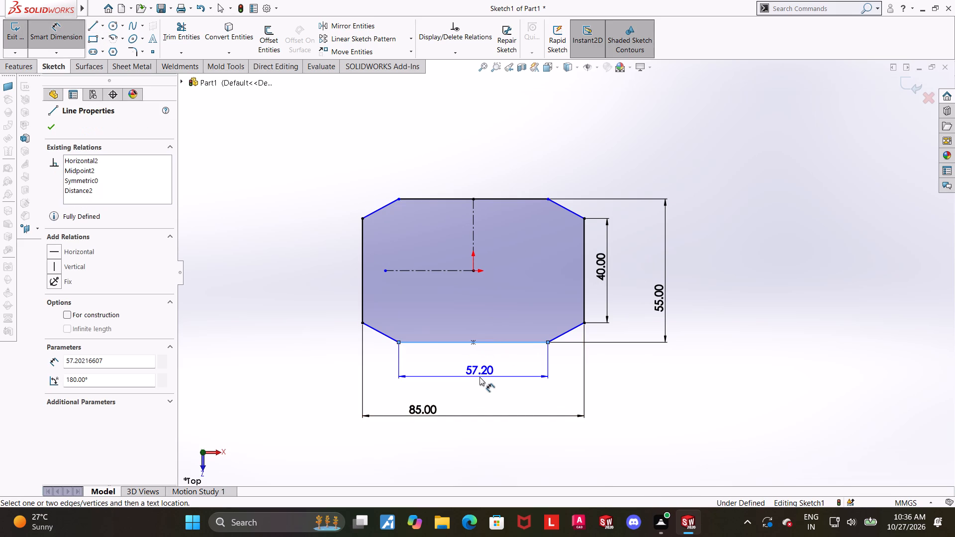
left_click(479, 377)
type("52")
key("Return")
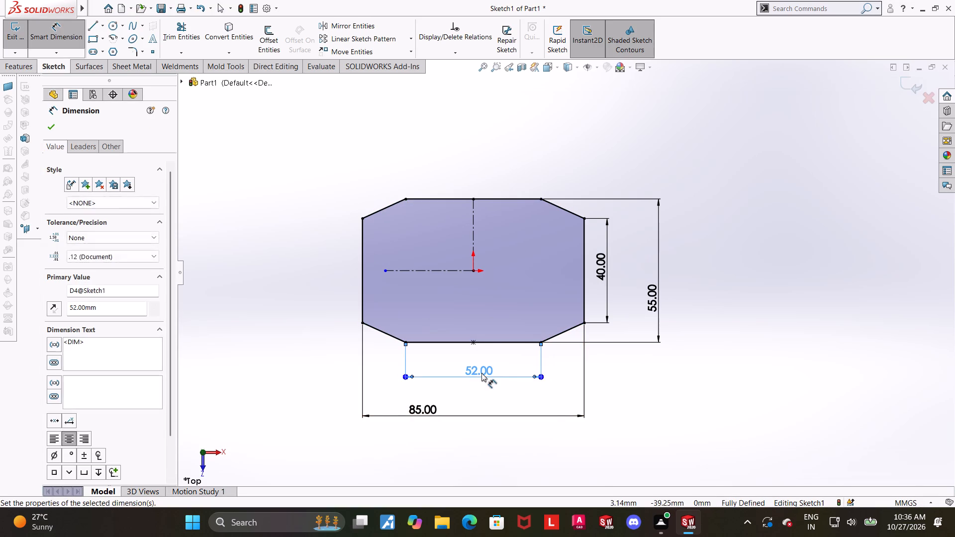
key("Escape")
left_click(608, 419)
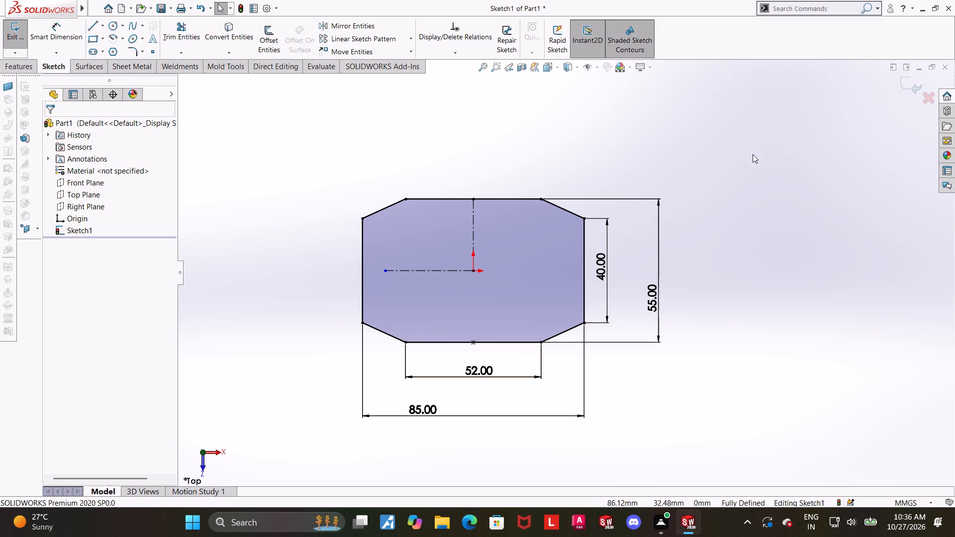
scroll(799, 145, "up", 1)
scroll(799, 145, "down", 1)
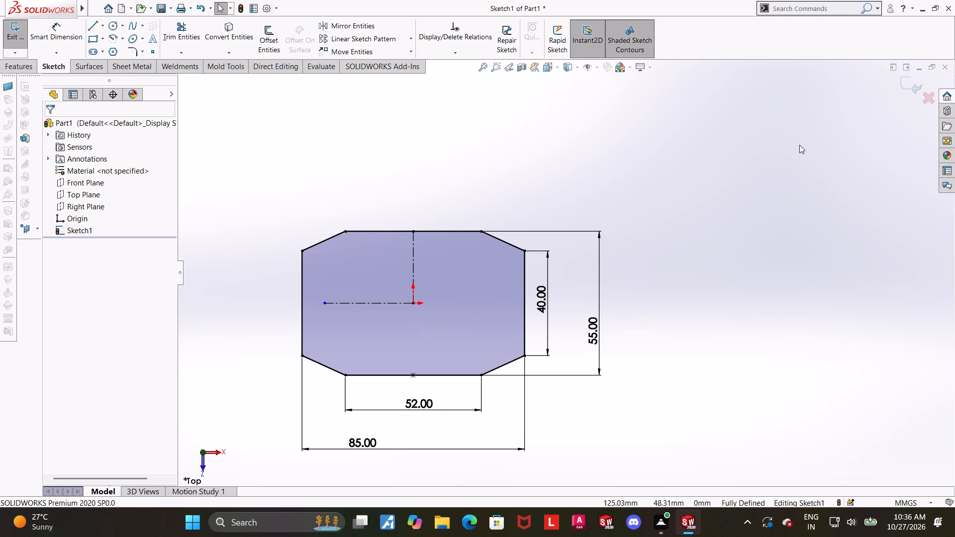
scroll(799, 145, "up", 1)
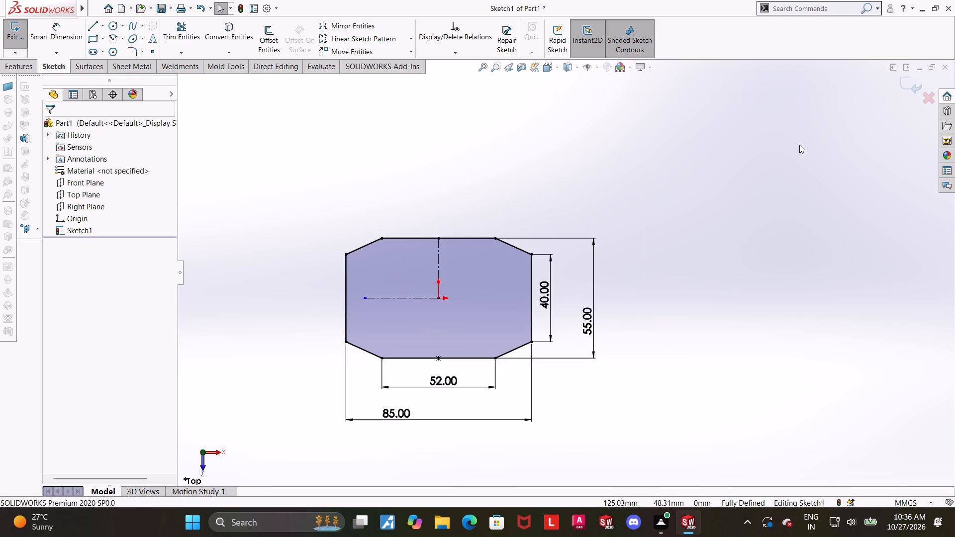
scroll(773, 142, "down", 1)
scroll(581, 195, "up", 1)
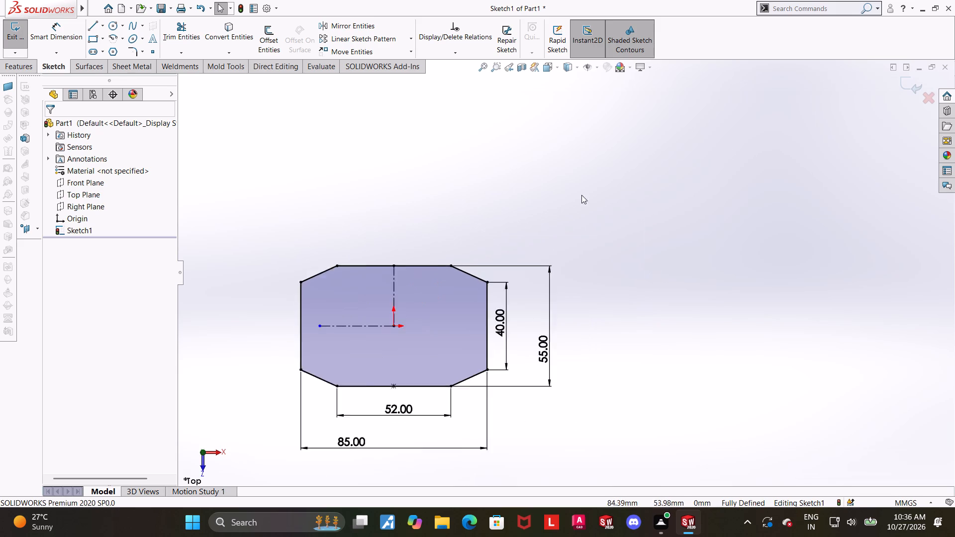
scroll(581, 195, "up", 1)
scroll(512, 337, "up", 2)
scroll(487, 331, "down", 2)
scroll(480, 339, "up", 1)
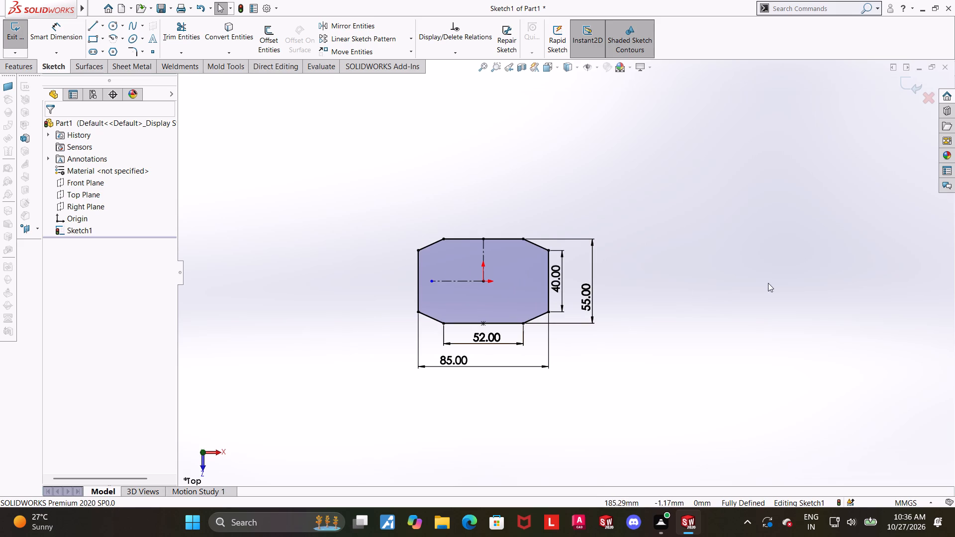
Exit the completed profile sketch.
left_click(909, 83)
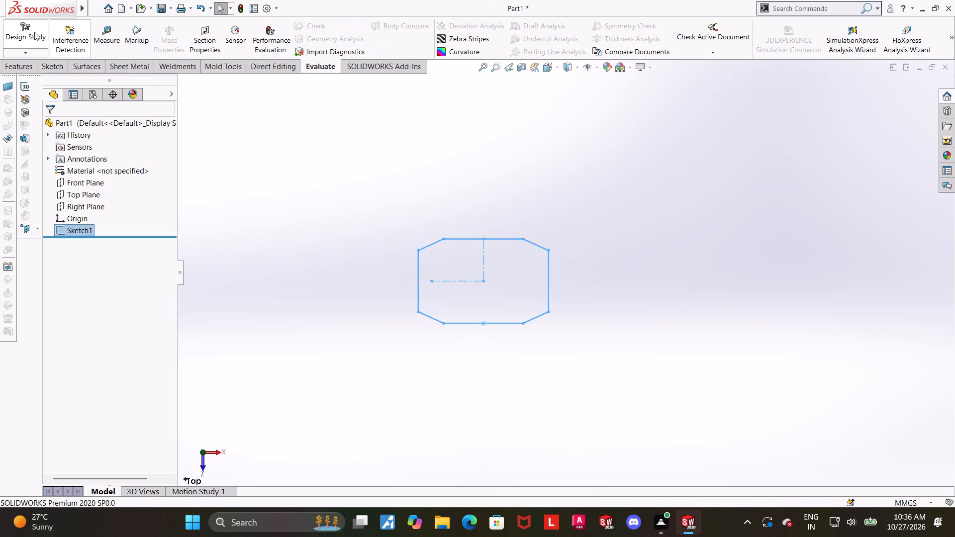
Extrude the chamfered-corner profile to a blind depth of 31 mm.
left_click(31, 66)
left_click(14, 33)
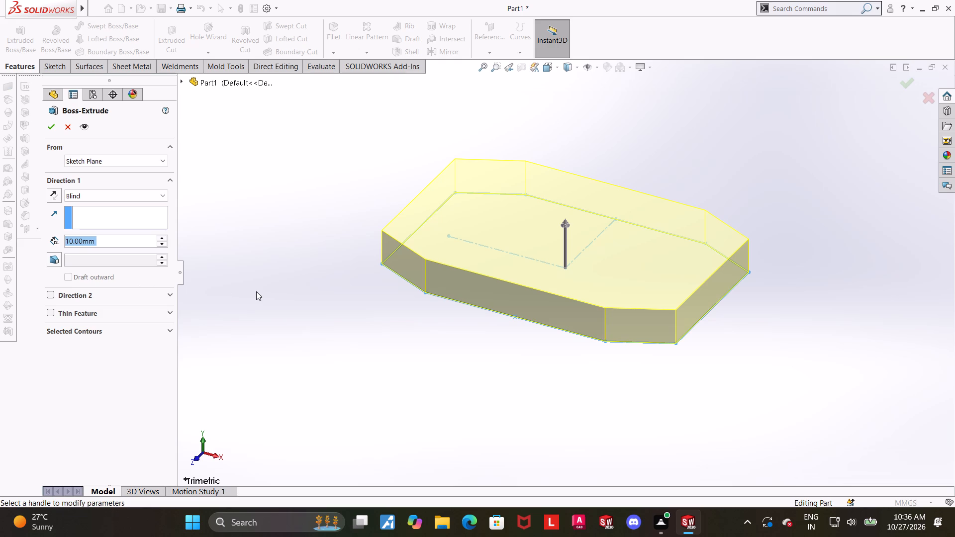
key("3")
key("1")
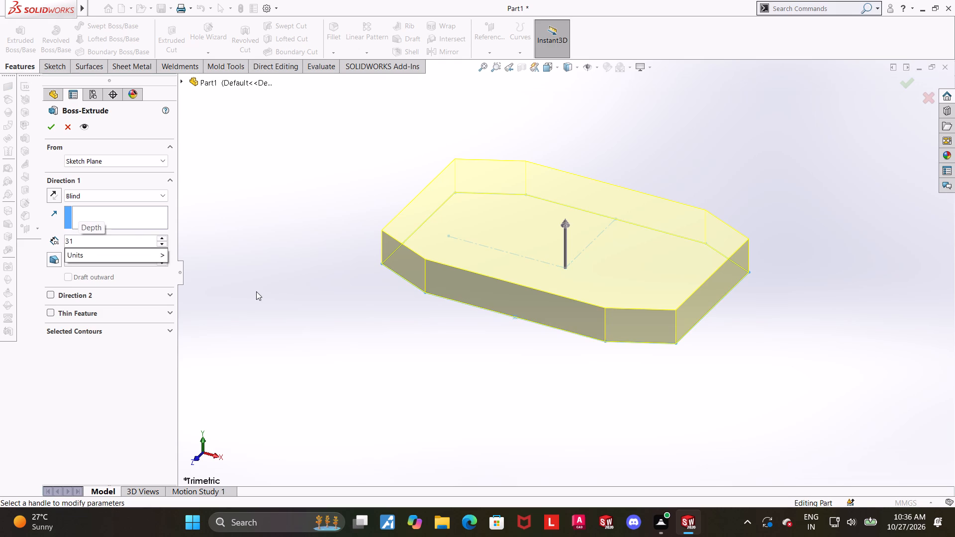
key("Return")
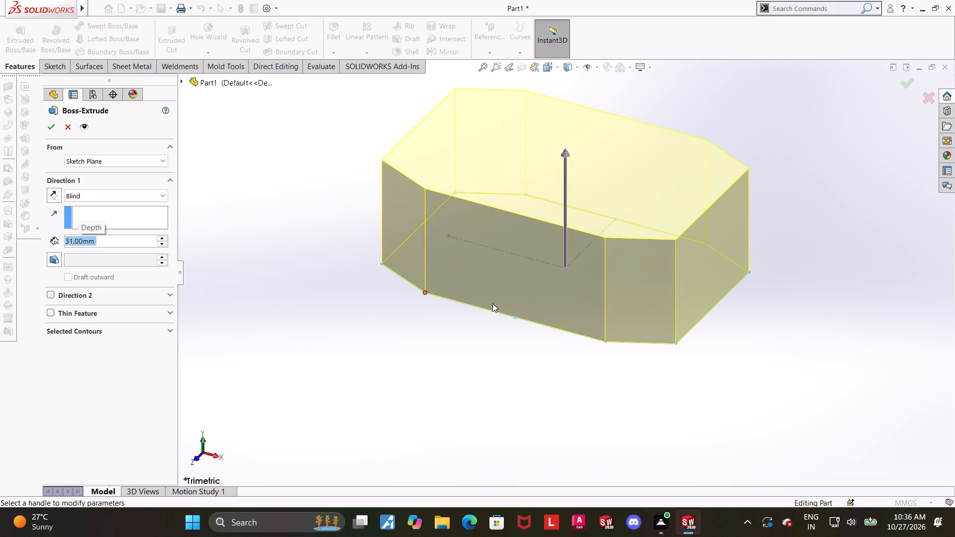
left_click(455, 290)
scroll(391, 310, "up", 1)
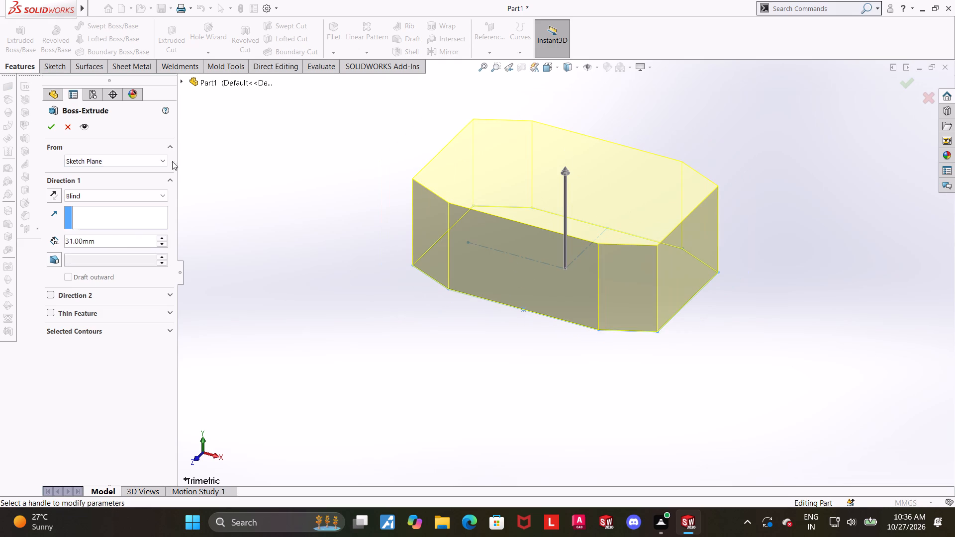
left_click(45, 125)
left_click(337, 300)
scroll(654, 274, "up", 2)
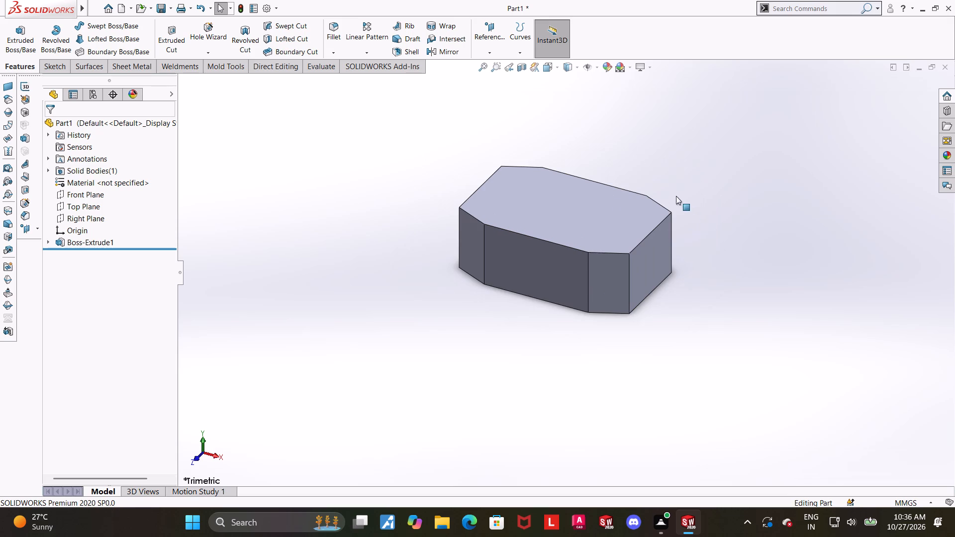
Reopen the extrusion's profile sketch for editing and view it normal to the sketch plane.
scroll(604, 196, "down", 3)
middle_click_drag(542, 300, 569, 251)
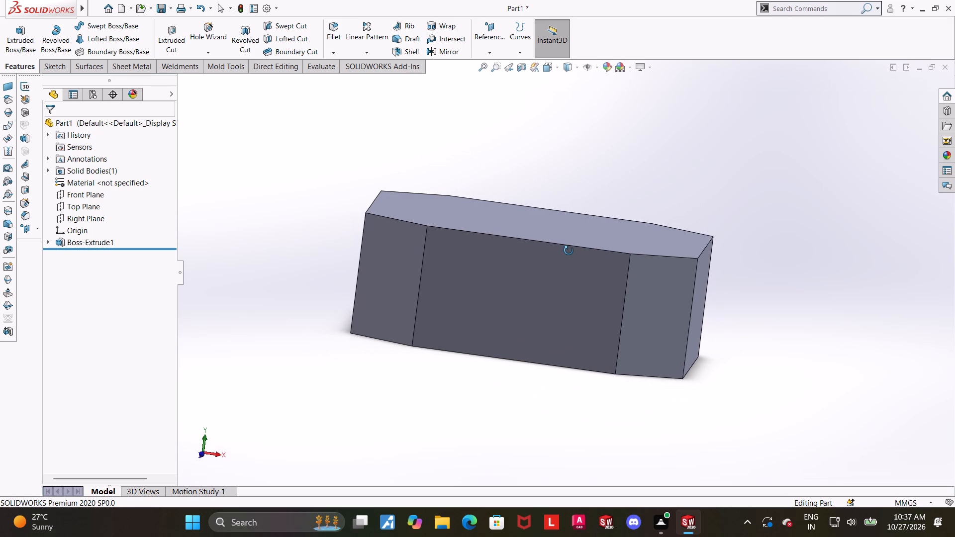
middle_click_drag(569, 251, 581, 357)
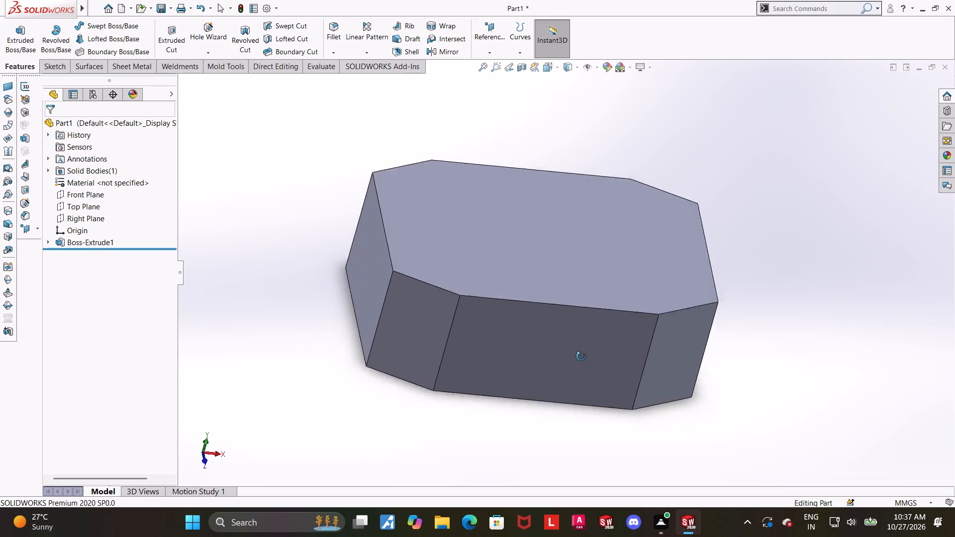
middle_click_drag(581, 357, 578, 366)
left_click(47, 243)
left_click(71, 253)
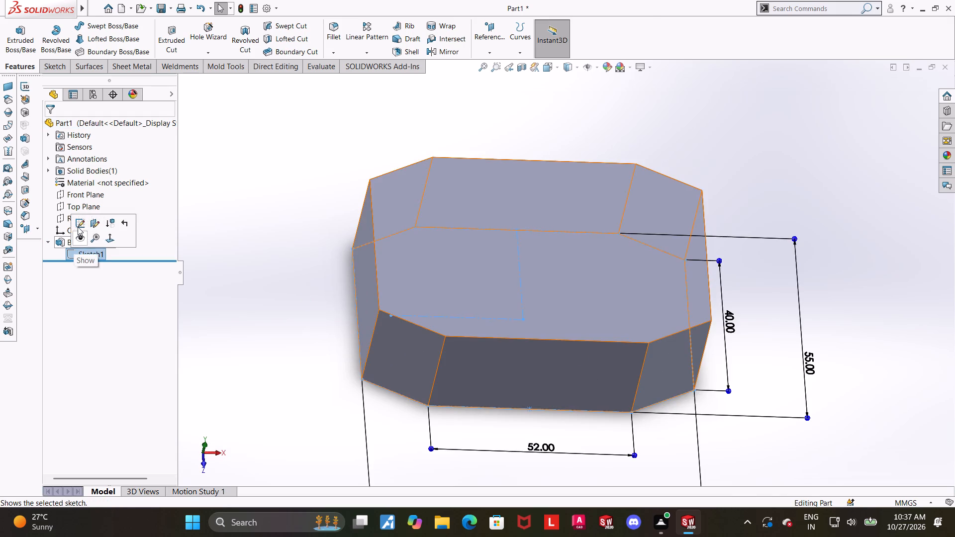
left_click(78, 227)
left_click(82, 246)
left_click(103, 231)
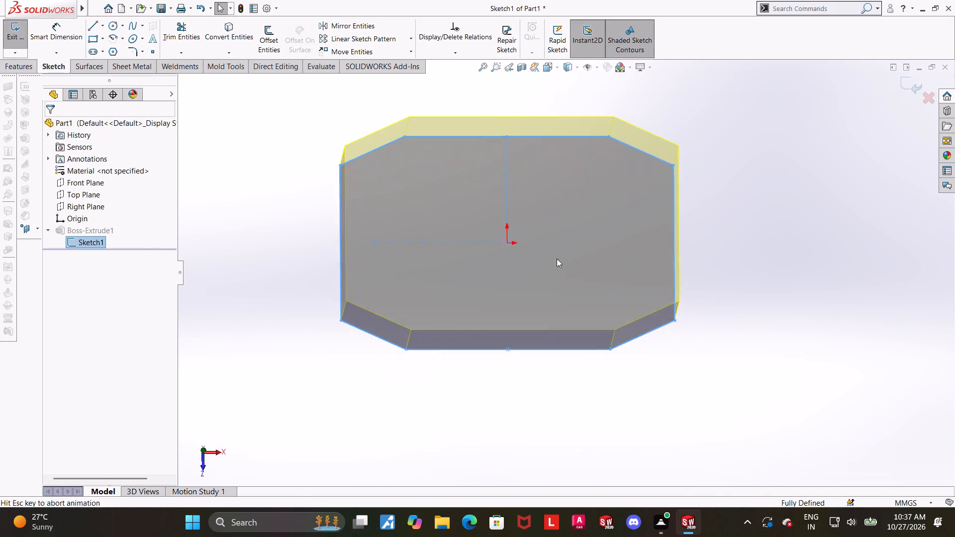
Sketch a four-line rectangular outline about 57 by 36 mm inside the chamfered profile, around the origin.
scroll(520, 234, "down", 1)
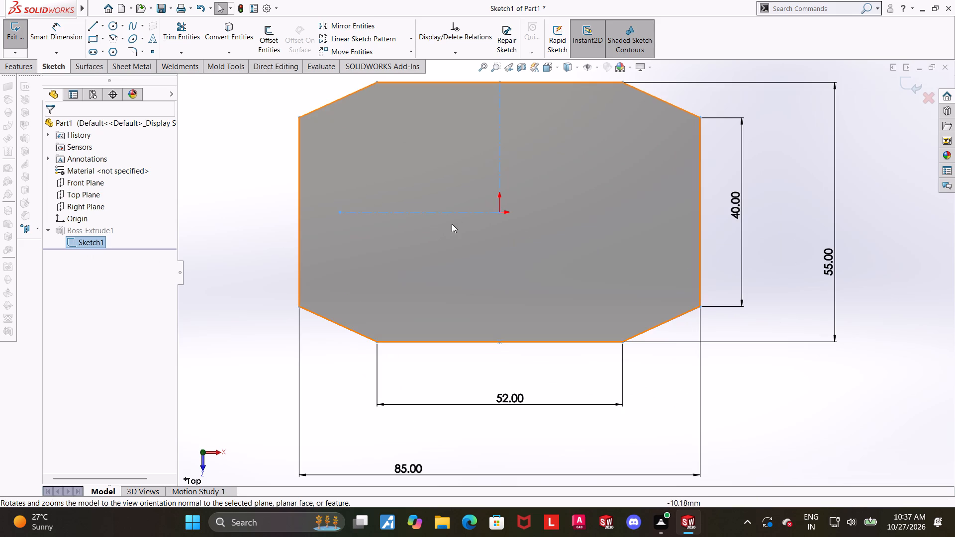
left_click(95, 25)
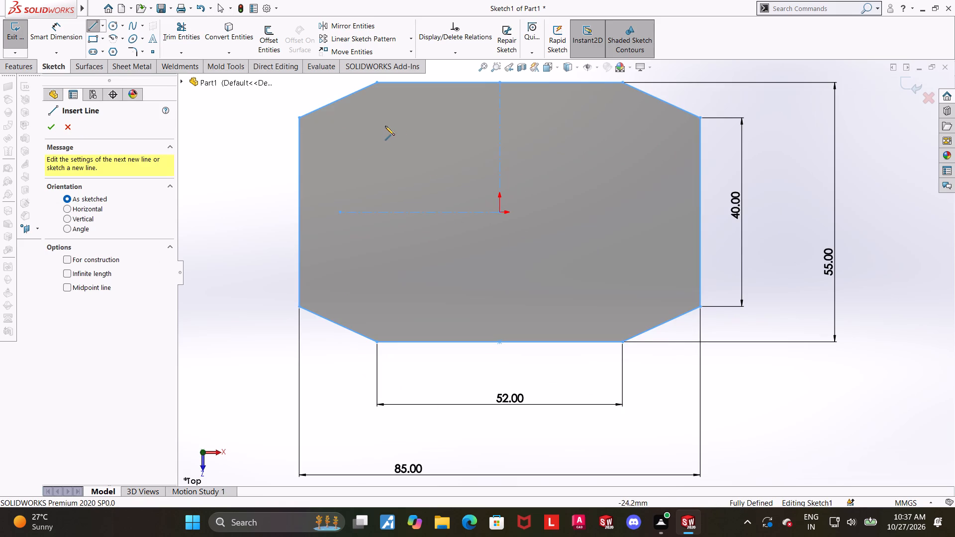
left_click_drag(367, 123, 372, 119)
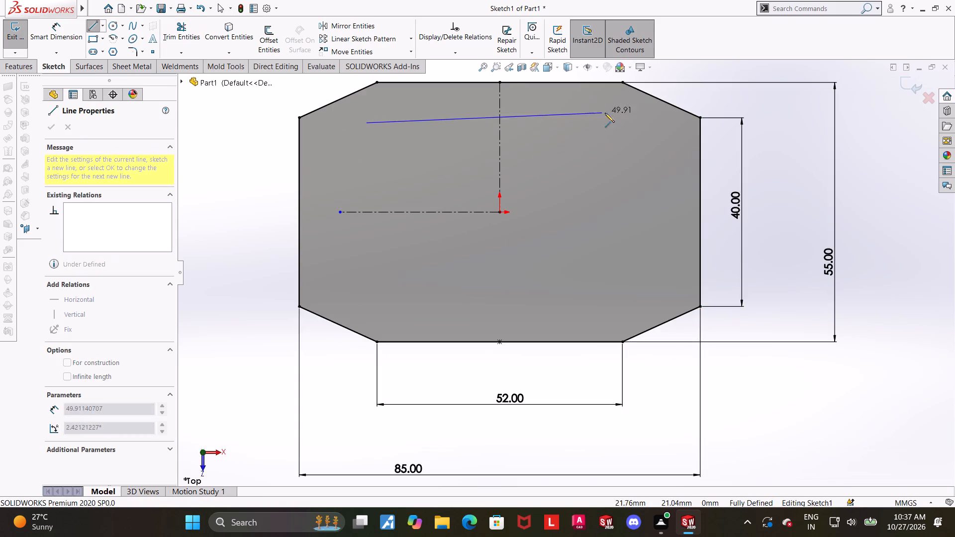
left_click(634, 117)
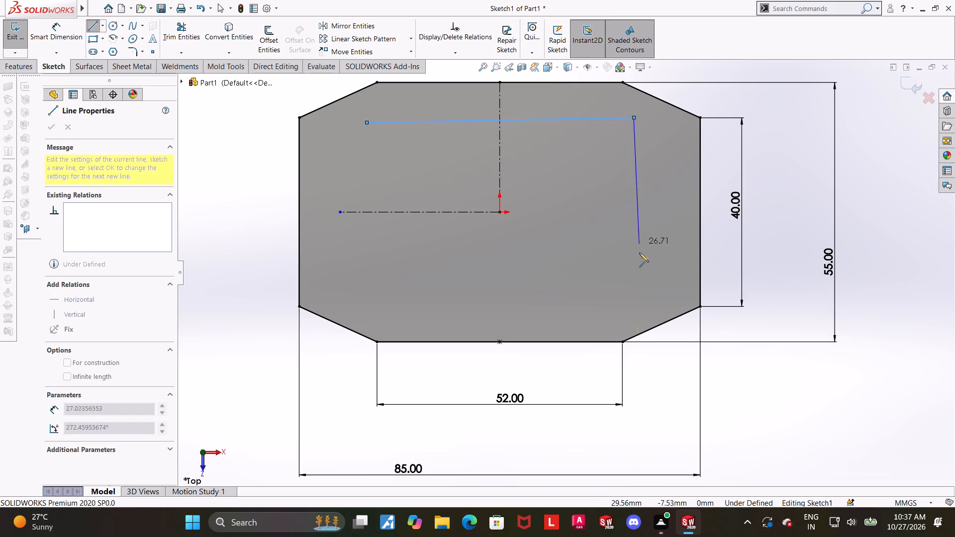
left_click(635, 288)
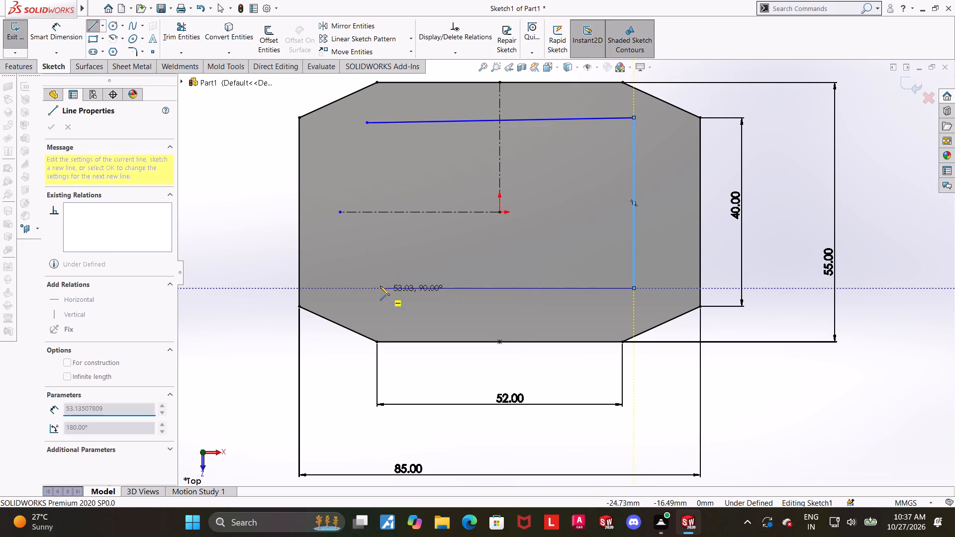
left_click(366, 285)
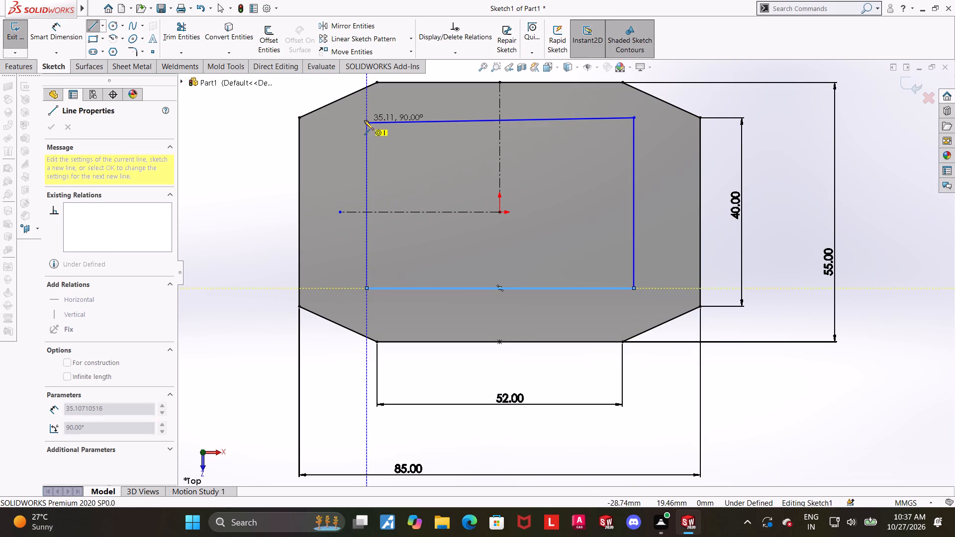
left_click(364, 119)
key("Escape")
key("Escape")
Make the inner outline's slightly sloped upper line horizontal.
left_click(514, 122)
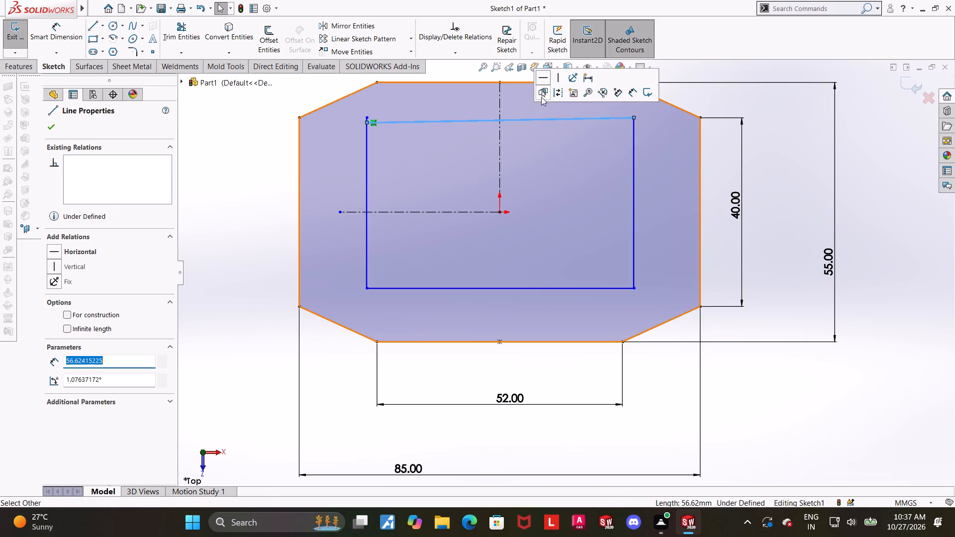
left_click(545, 72)
scroll(629, 175, "up", 3)
left_click(833, 234)
Merge the two separate endpoints at the inner outline's upper-left corner to close it.
scroll(470, 177, "down", 4)
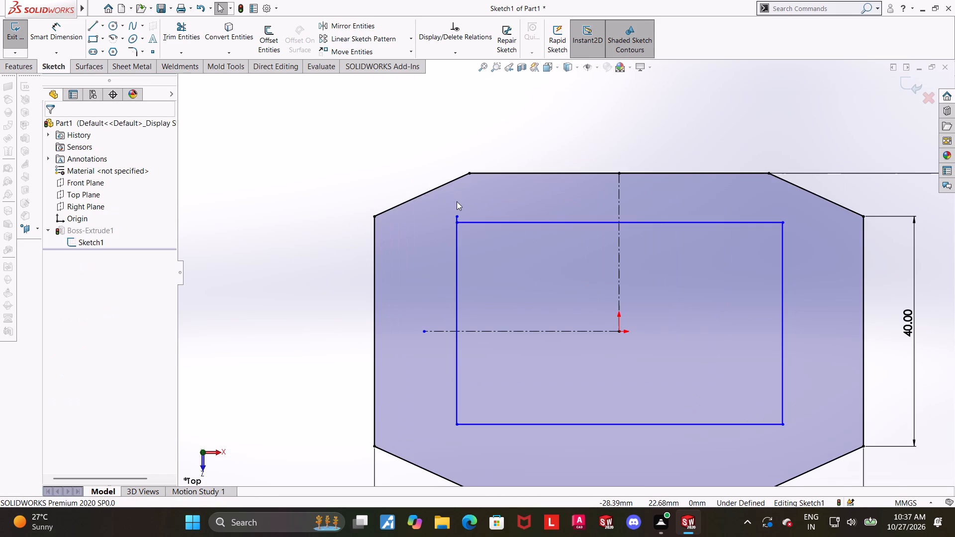
left_click(458, 217)
left_click(458, 221, "ctrl")
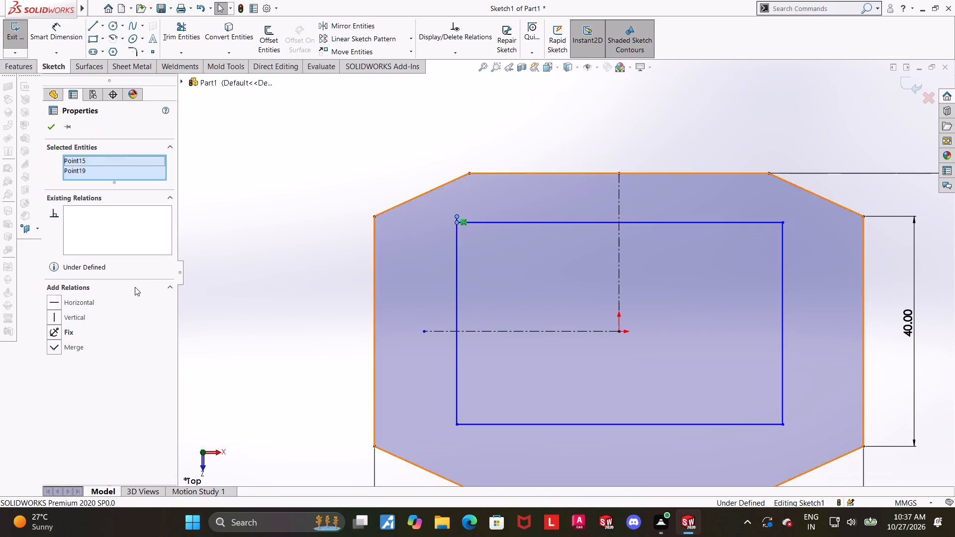
left_click(58, 347)
scroll(476, 254, "up", 5)
left_click(906, 316)
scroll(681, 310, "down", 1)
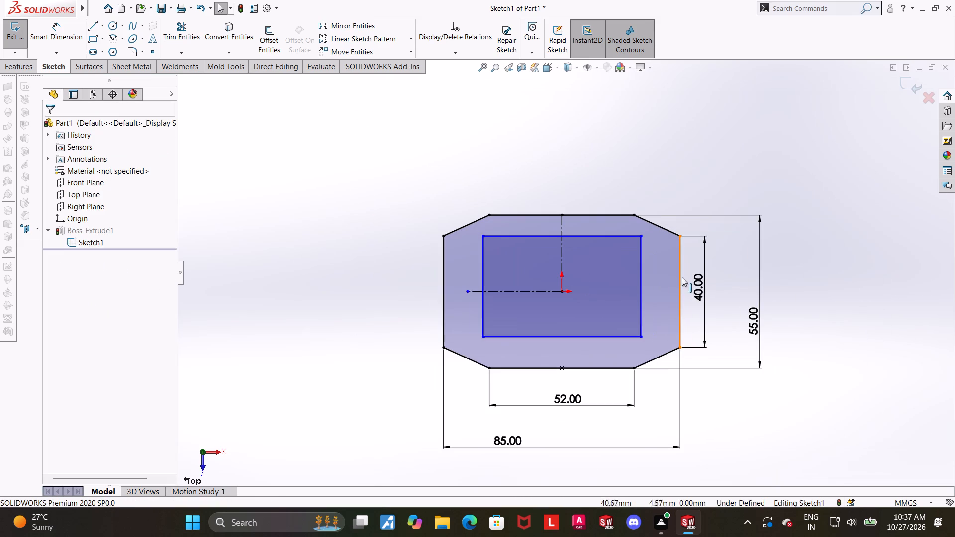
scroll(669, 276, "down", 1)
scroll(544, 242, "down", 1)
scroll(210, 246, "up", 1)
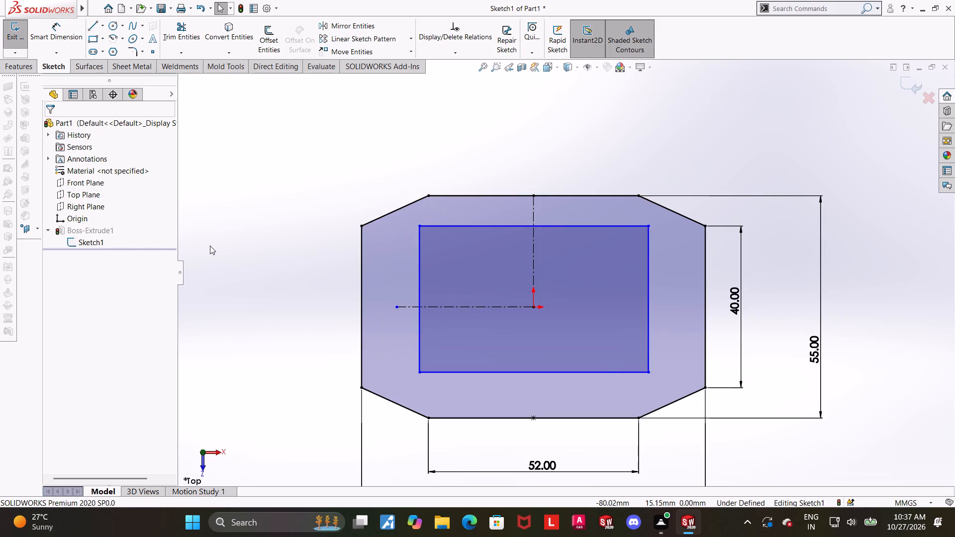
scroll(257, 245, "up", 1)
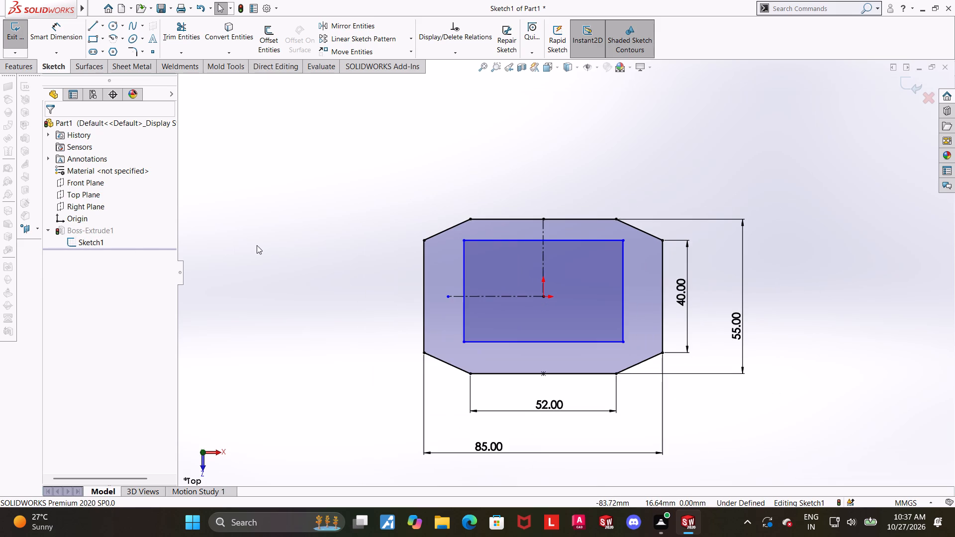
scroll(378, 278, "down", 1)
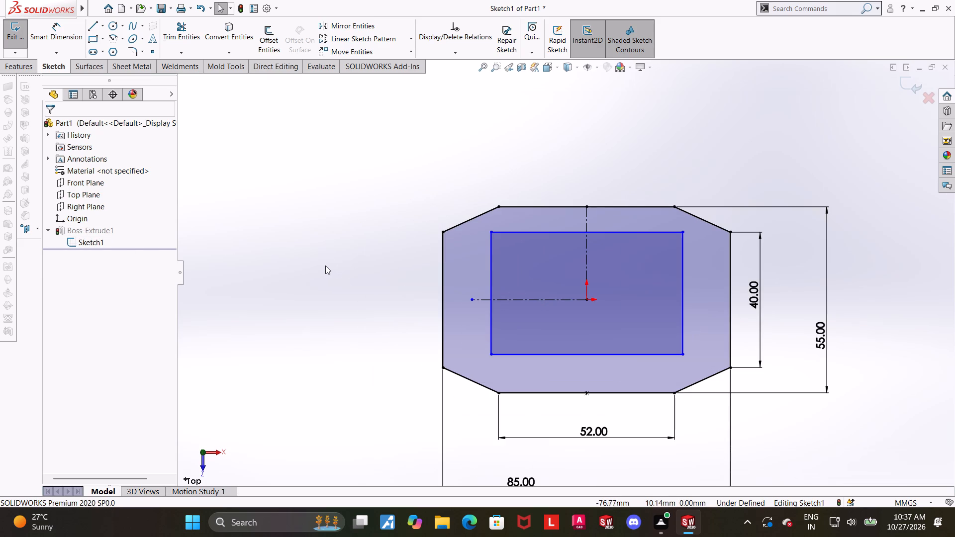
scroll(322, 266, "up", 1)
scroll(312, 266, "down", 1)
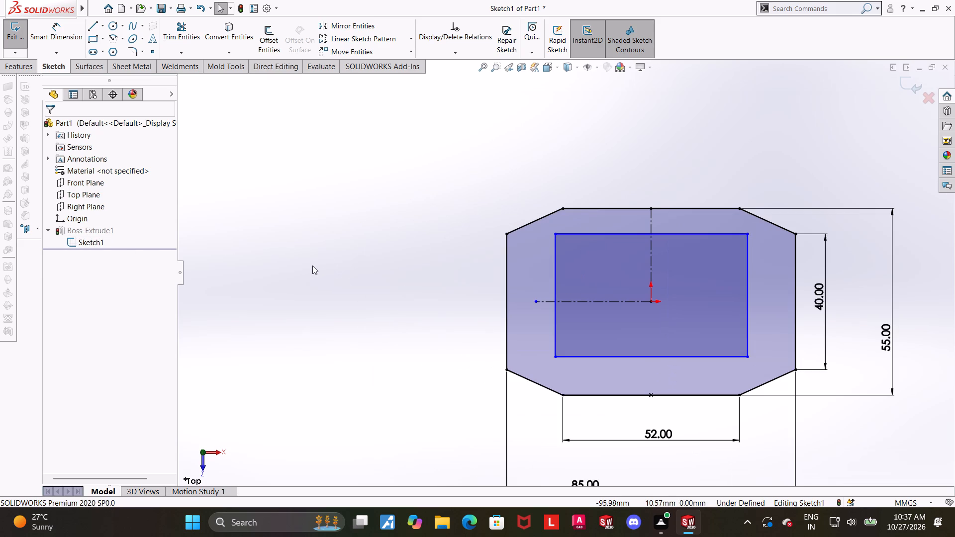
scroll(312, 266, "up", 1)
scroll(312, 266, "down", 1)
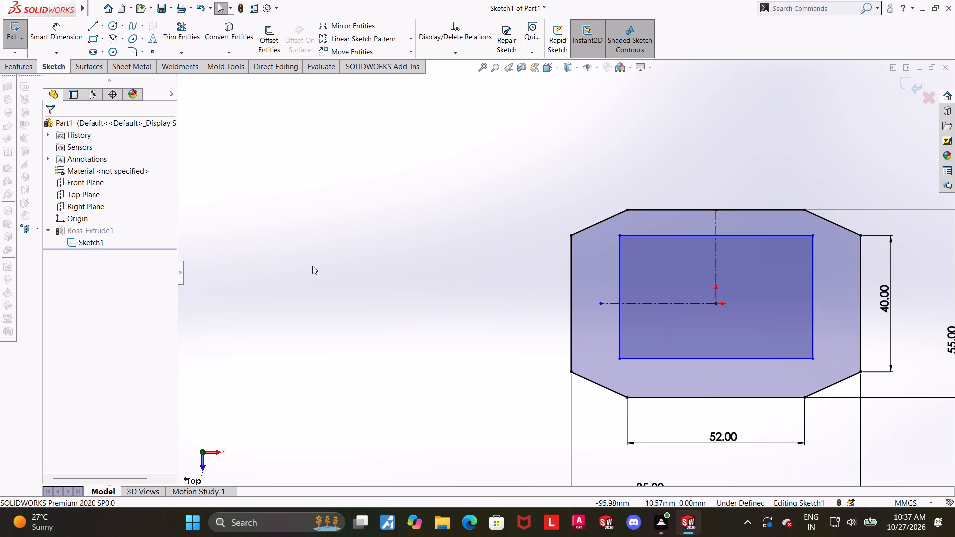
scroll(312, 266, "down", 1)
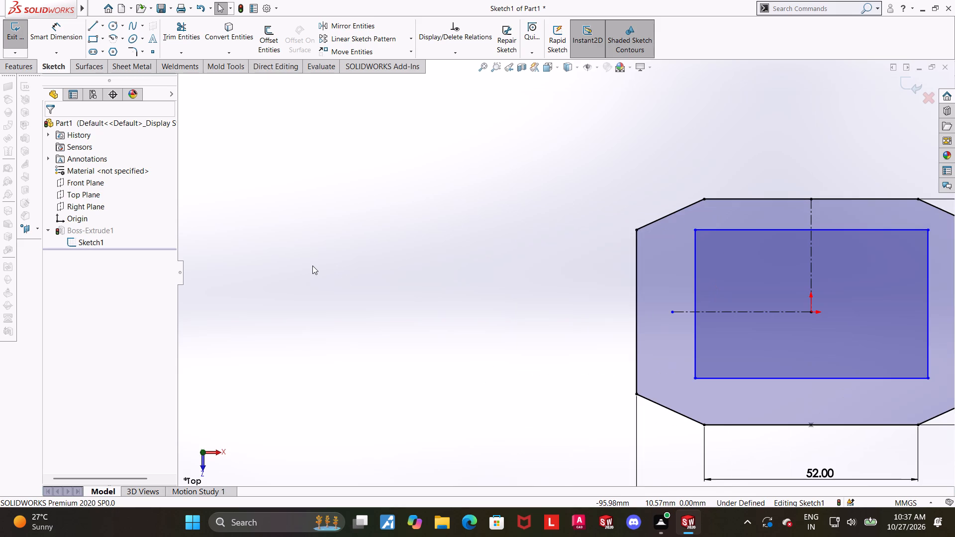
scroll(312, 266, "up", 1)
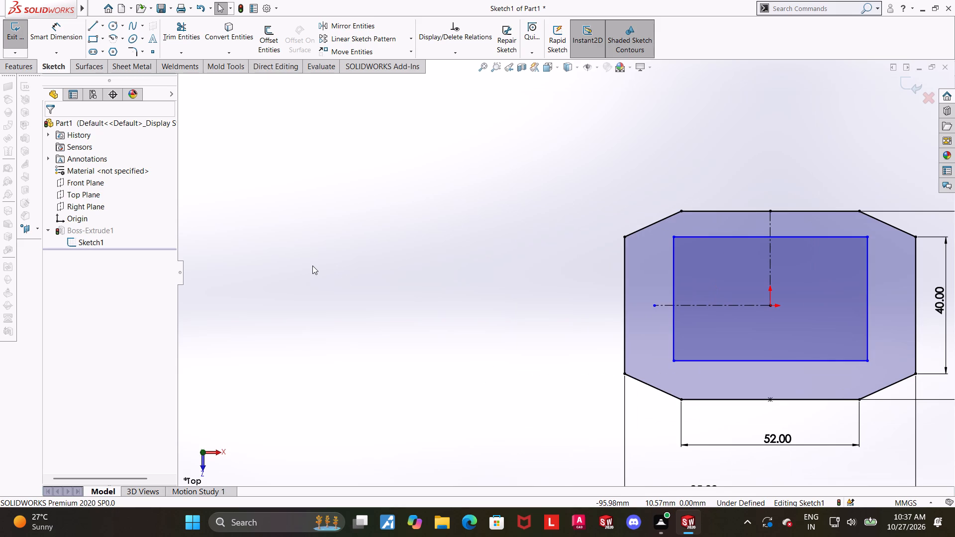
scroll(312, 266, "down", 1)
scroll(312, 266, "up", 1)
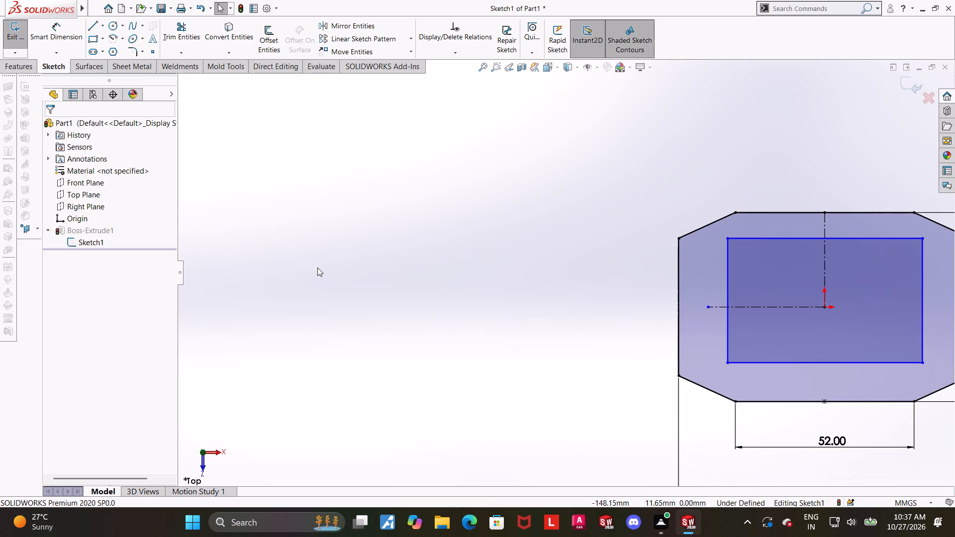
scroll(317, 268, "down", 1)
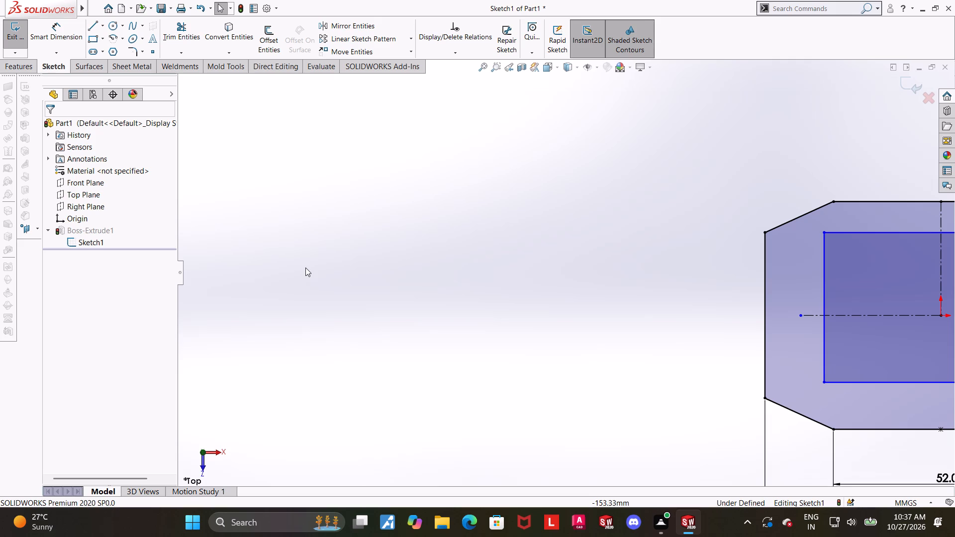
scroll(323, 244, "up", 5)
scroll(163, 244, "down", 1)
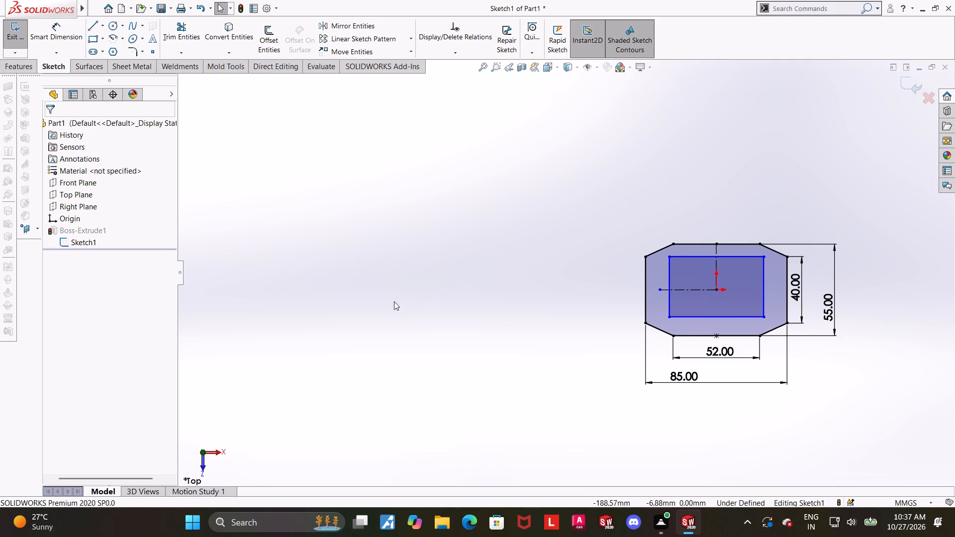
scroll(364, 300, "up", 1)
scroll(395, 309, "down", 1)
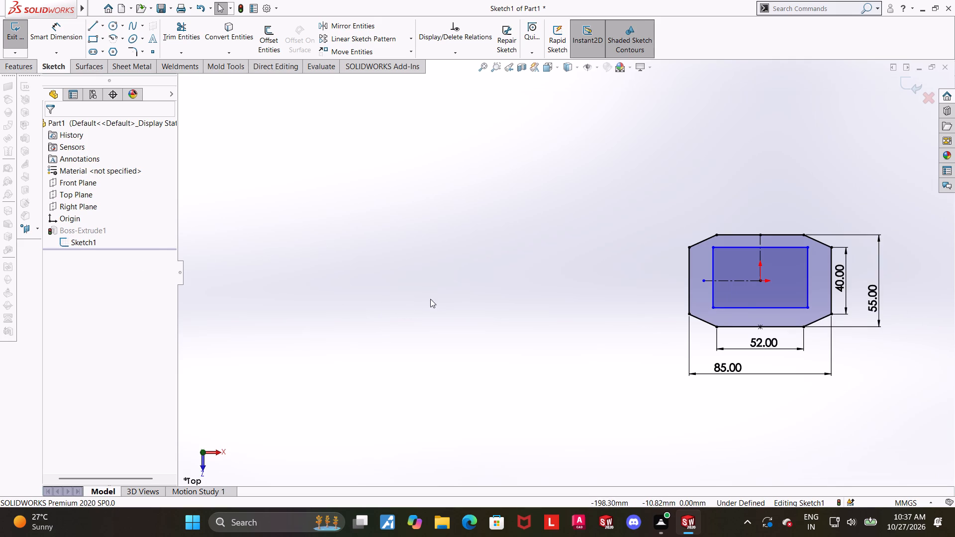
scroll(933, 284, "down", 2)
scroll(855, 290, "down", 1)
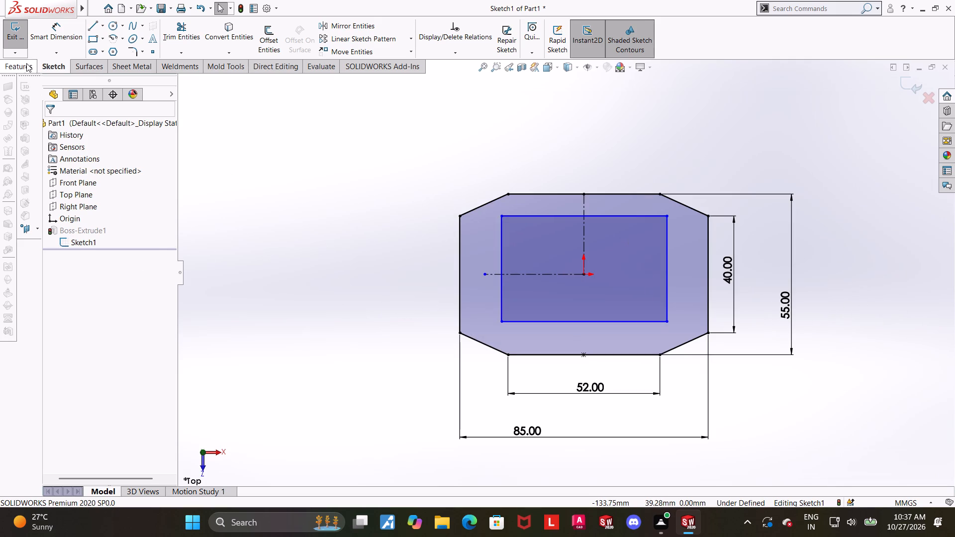
Dimension the inner rectangle's upper horizontal line as 52 mm.
left_click(73, 38)
scroll(492, 163, "up", 2)
scroll(626, 201, "down", 1)
scroll(538, 209, "down", 1)
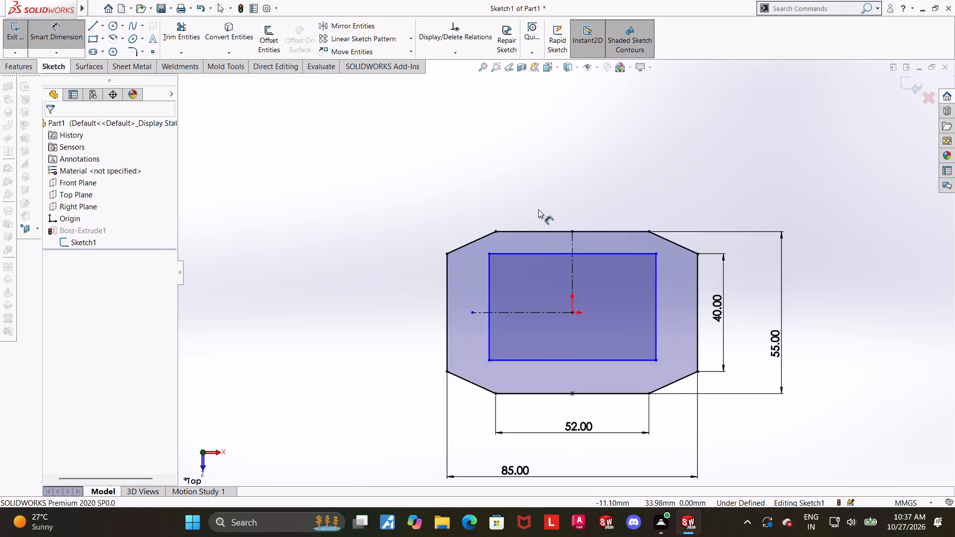
scroll(538, 209, "down", 1)
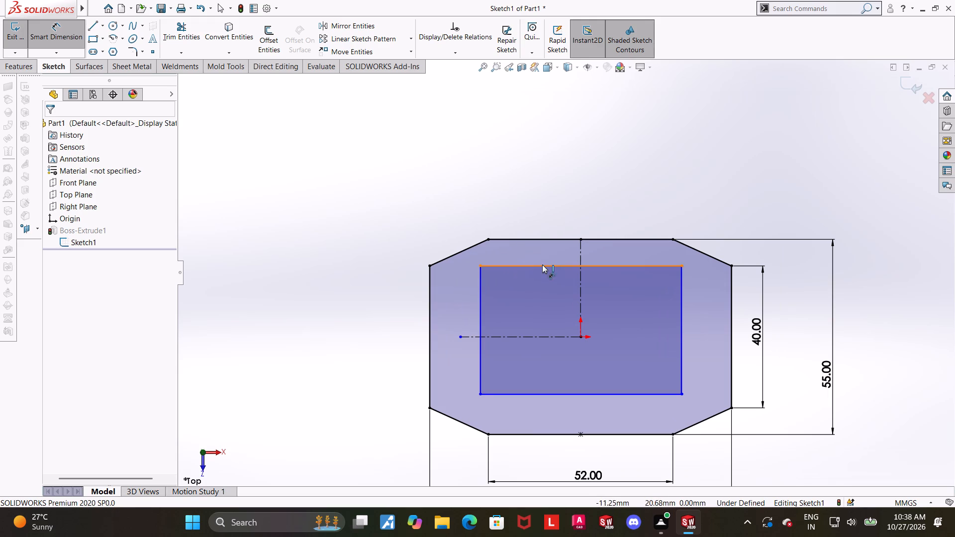
left_click(519, 268)
left_click(522, 203)
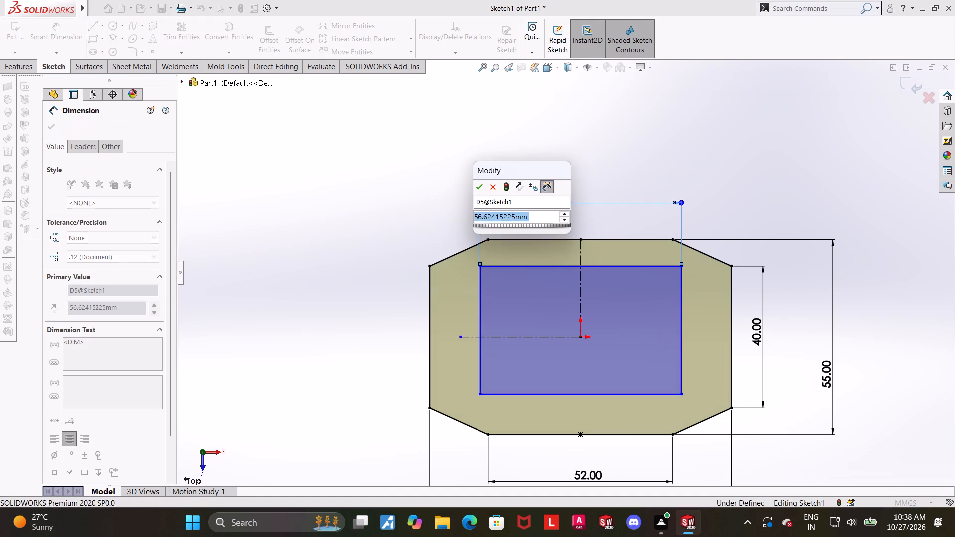
type("52")
key("Return")
key("Escape")
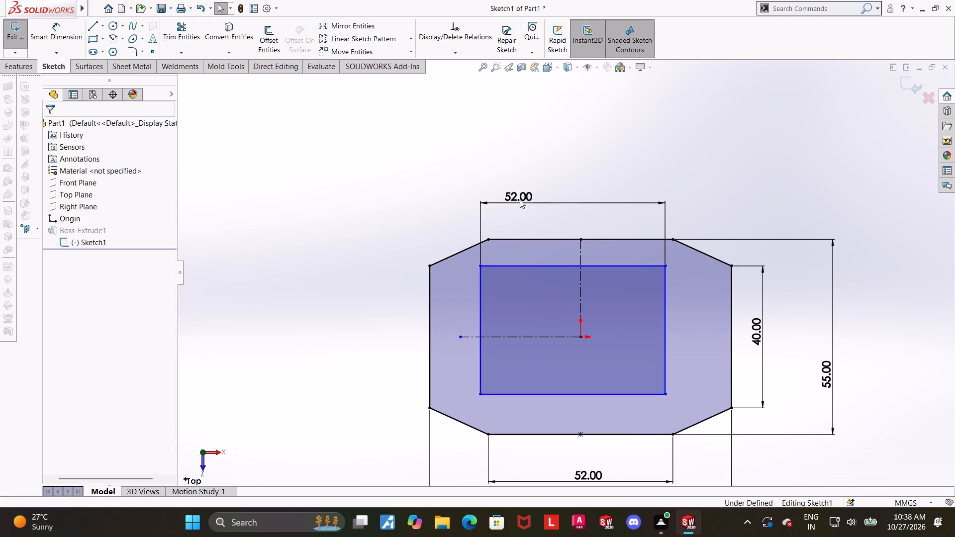
Make the inner rectangle's two vertical sides symmetric about the vertical centerline.
left_click(821, 178)
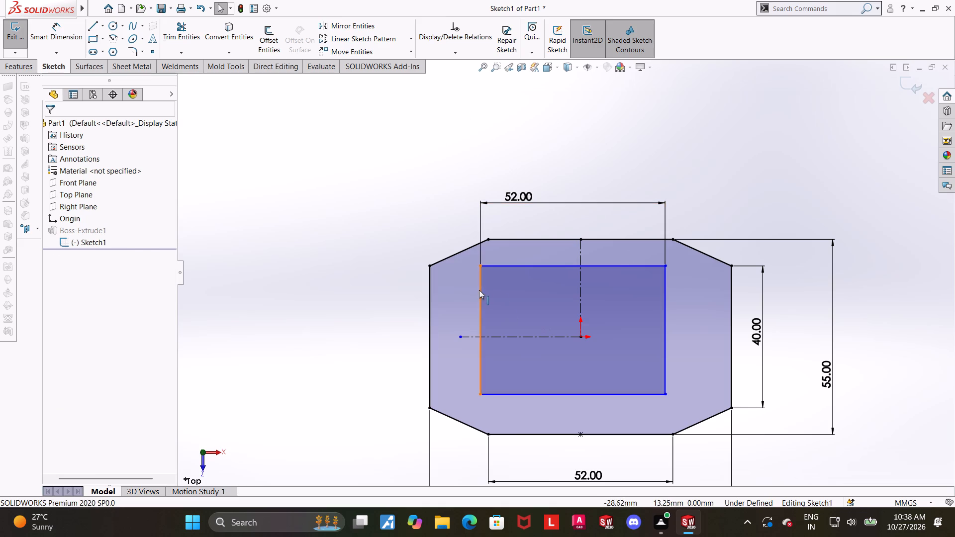
left_click(479, 290)
left_click(578, 295, "ctrl")
left_click(665, 302, "ctrl")
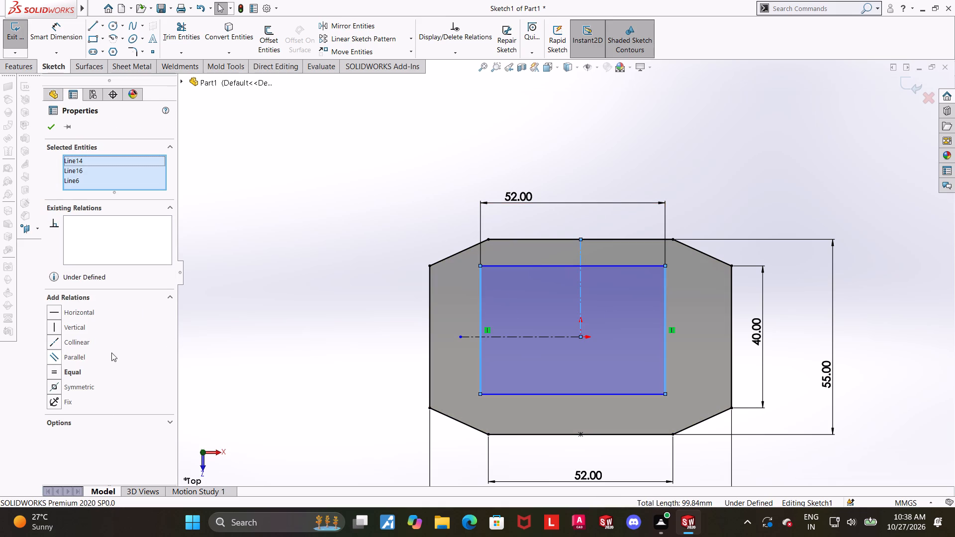
left_click(59, 385)
left_click(349, 292)
scroll(549, 264, "up", 2)
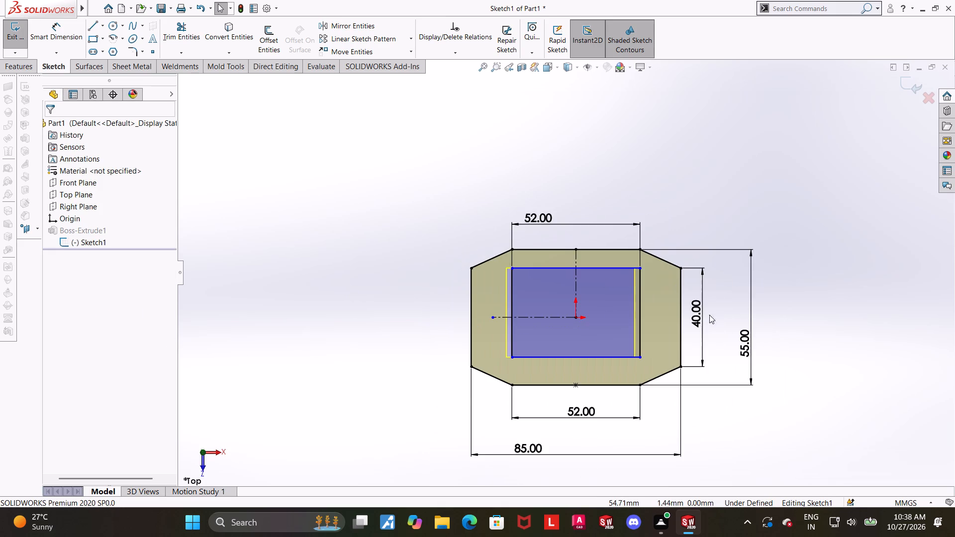
scroll(680, 313, "down", 1)
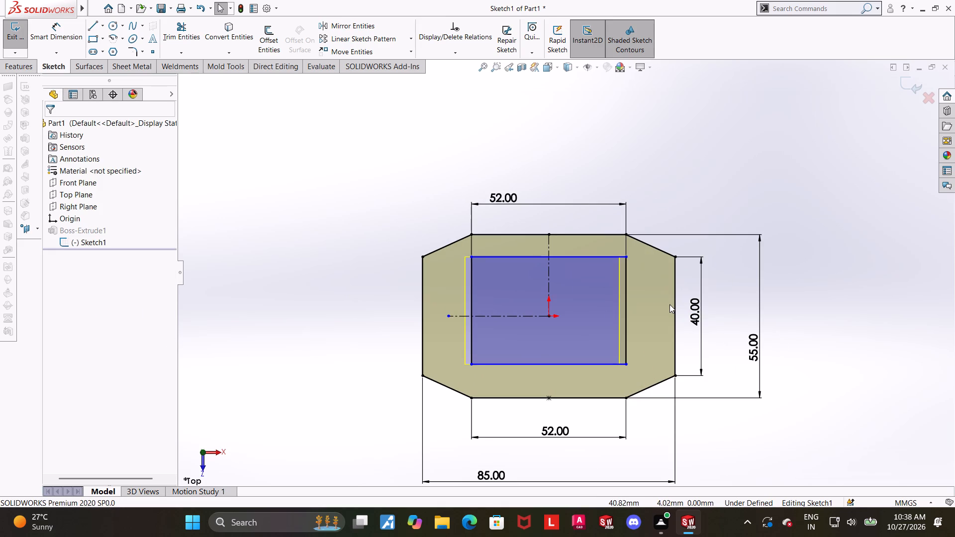
scroll(637, 310, "up", 1)
scroll(637, 310, "down", 1)
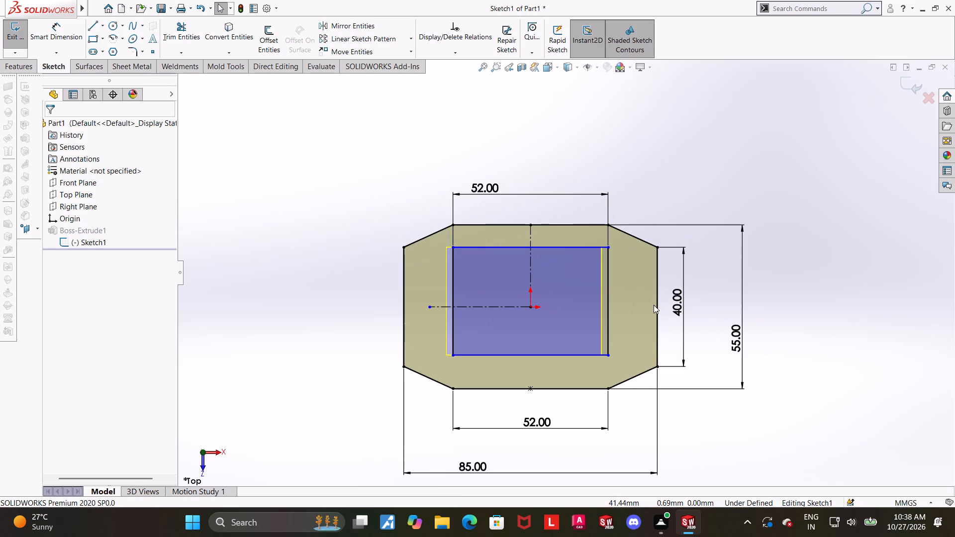
Dimension the distance between the inner rectangle's upper and lower lines as 40 mm.
left_click(63, 45)
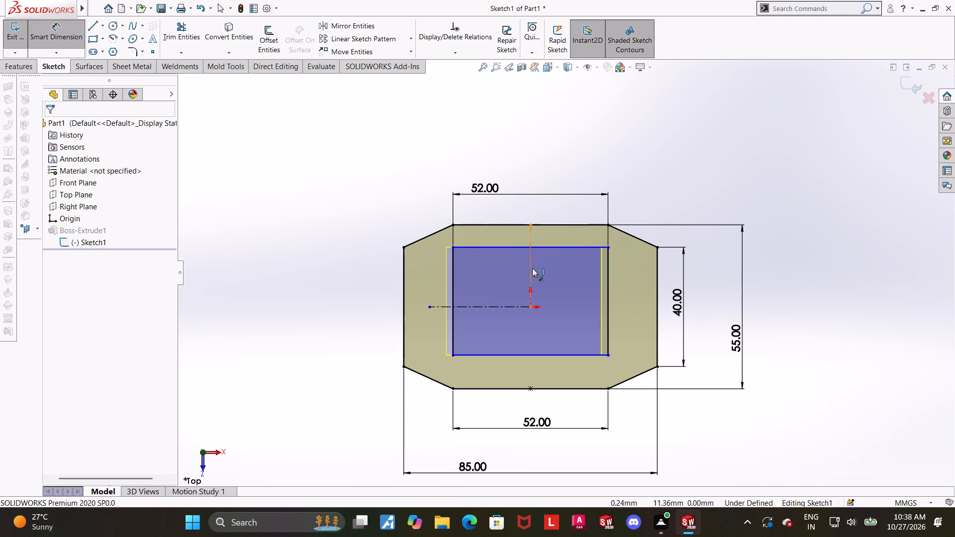
left_click(544, 246)
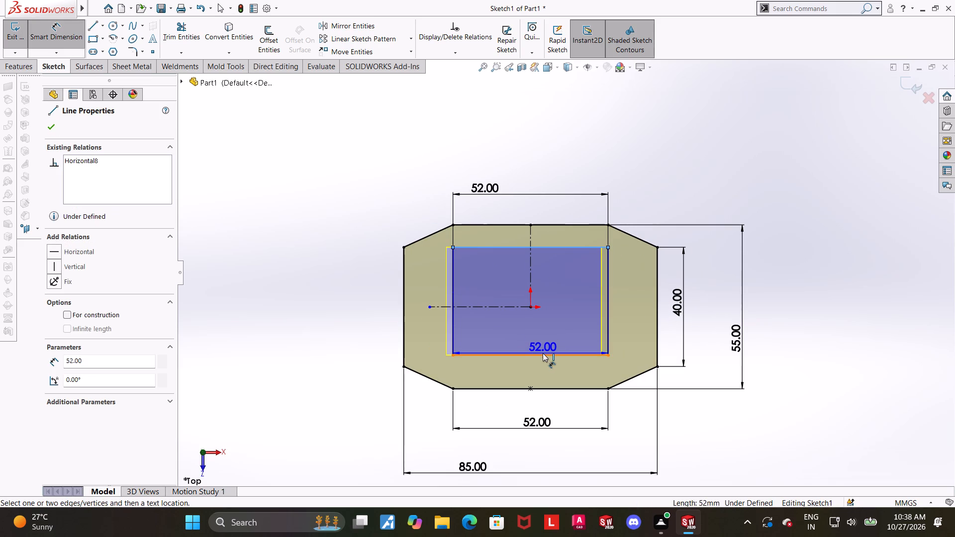
left_click(543, 353)
left_click(372, 324)
type("40")
key("Return")
key("Escape")
left_click(283, 290)
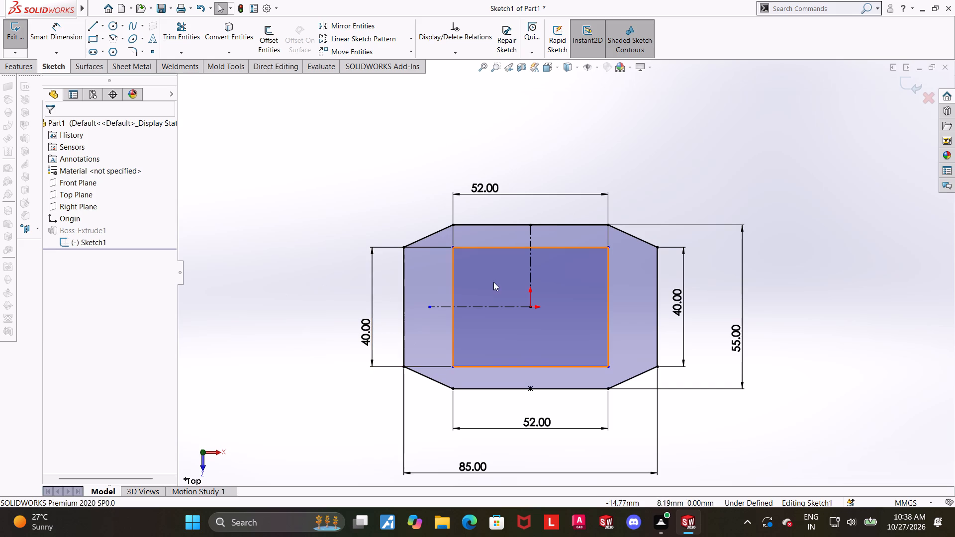
Make the inner rectangle's upper and lower lines symmetric about the horizontal centerline.
left_click(493, 247)
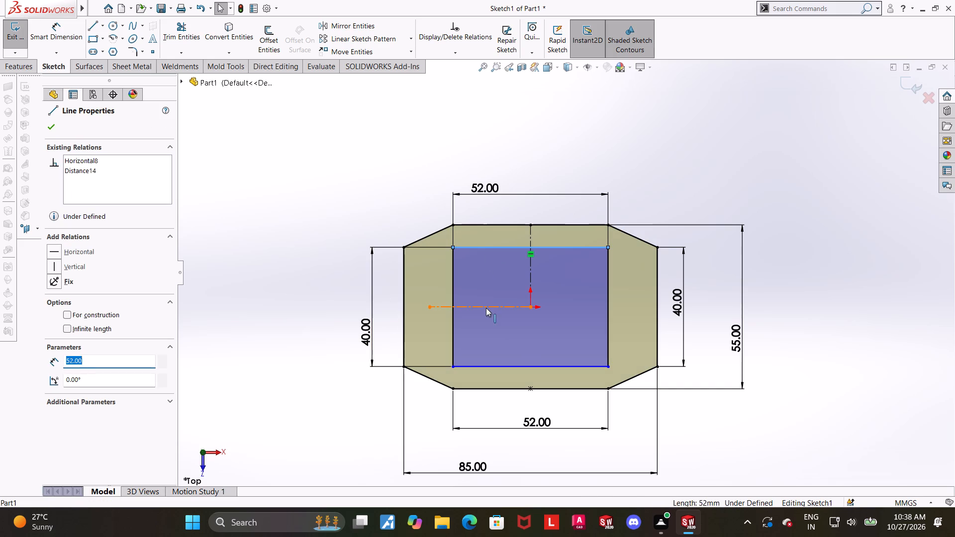
left_click(486, 308, "ctrl")
left_click(494, 365, "ctrl")
left_click(56, 381)
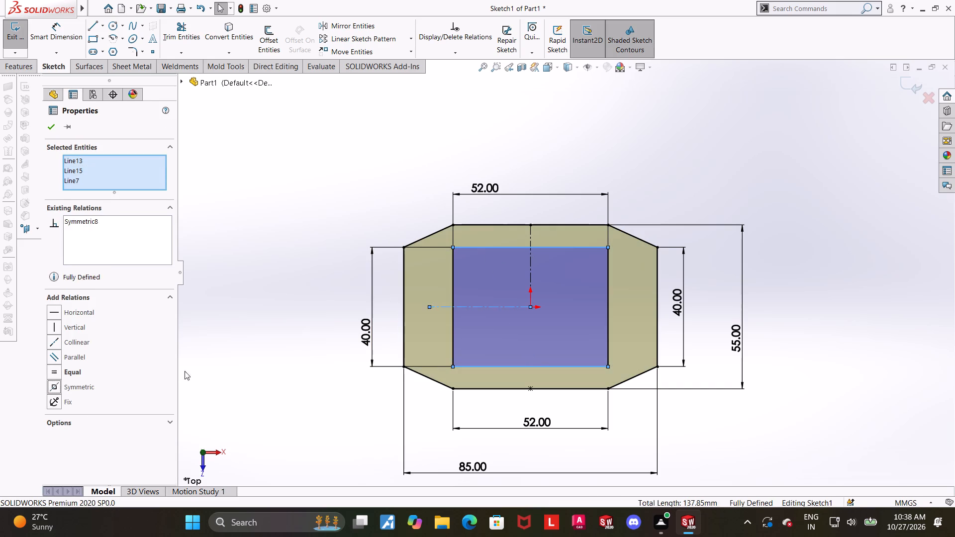
left_click(203, 367)
Sketch an outward-bulging centerpoint semicircle of about 11.3 mm radius, centred on the inner rectangle's right side level with the origin.
scroll(213, 366, "up", 1)
scroll(627, 344, "down", 1)
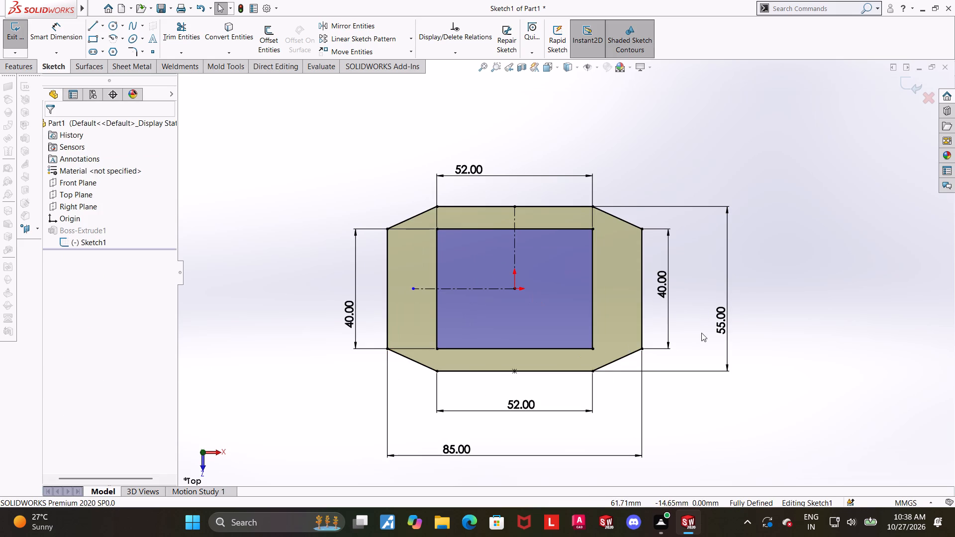
scroll(701, 333, "down", 2)
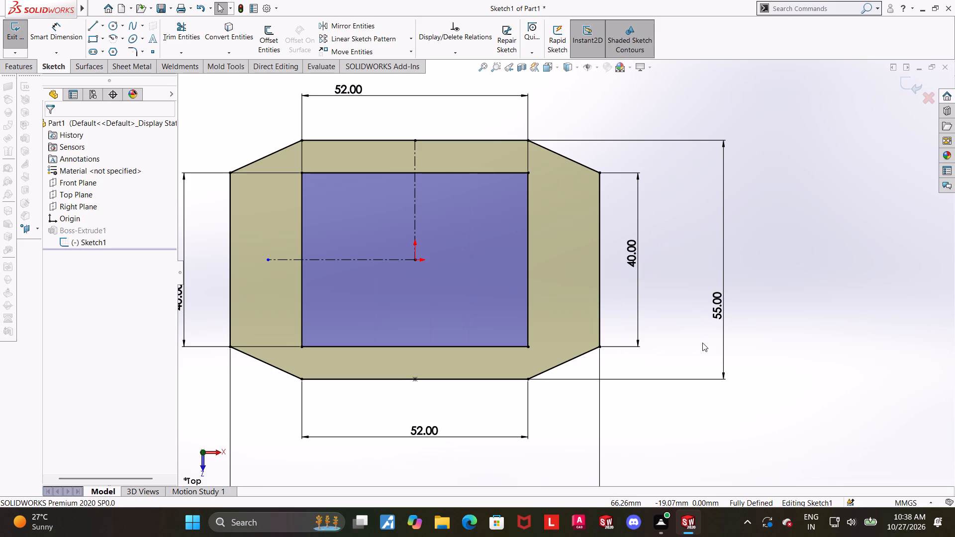
scroll(702, 343, "up", 1)
scroll(702, 343, "down", 1)
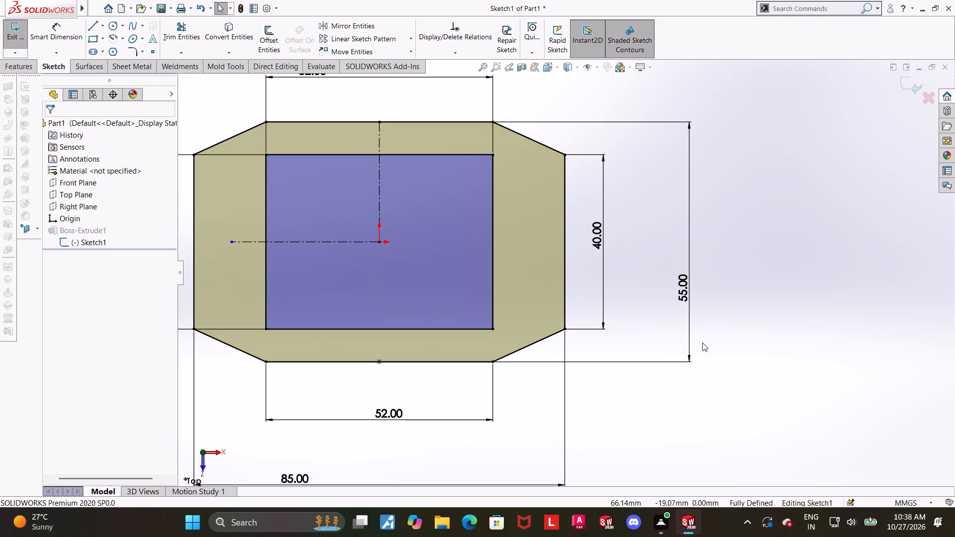
scroll(702, 343, "up", 1)
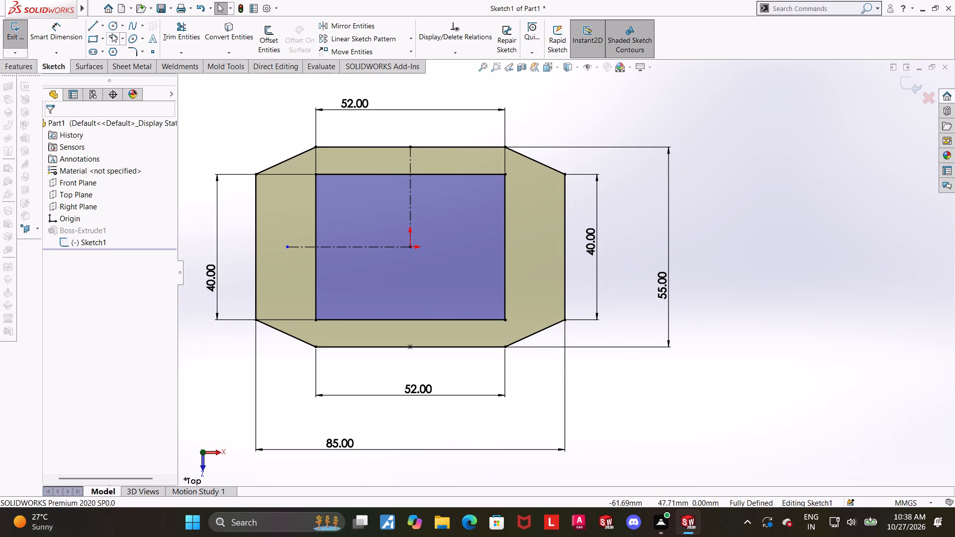
left_click(113, 25)
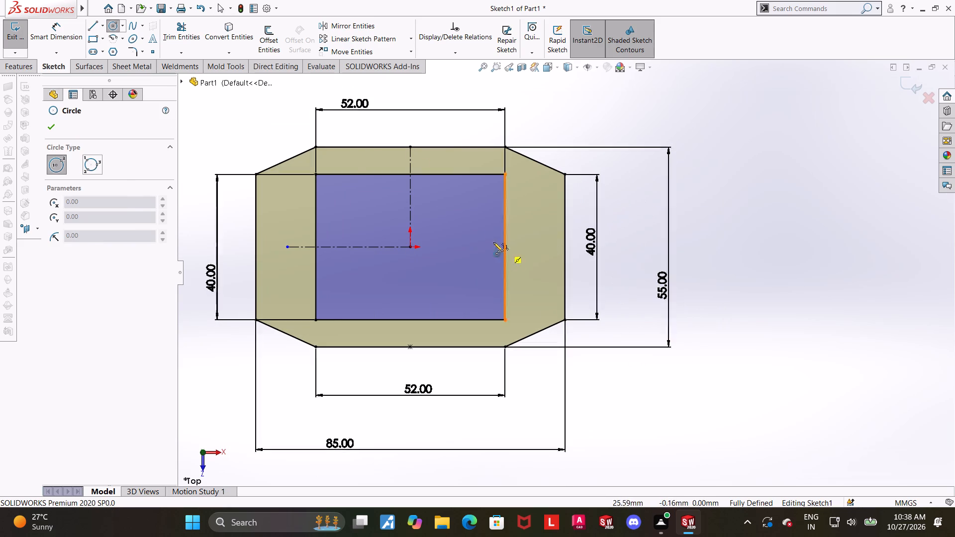
key("Escape")
left_click(109, 35)
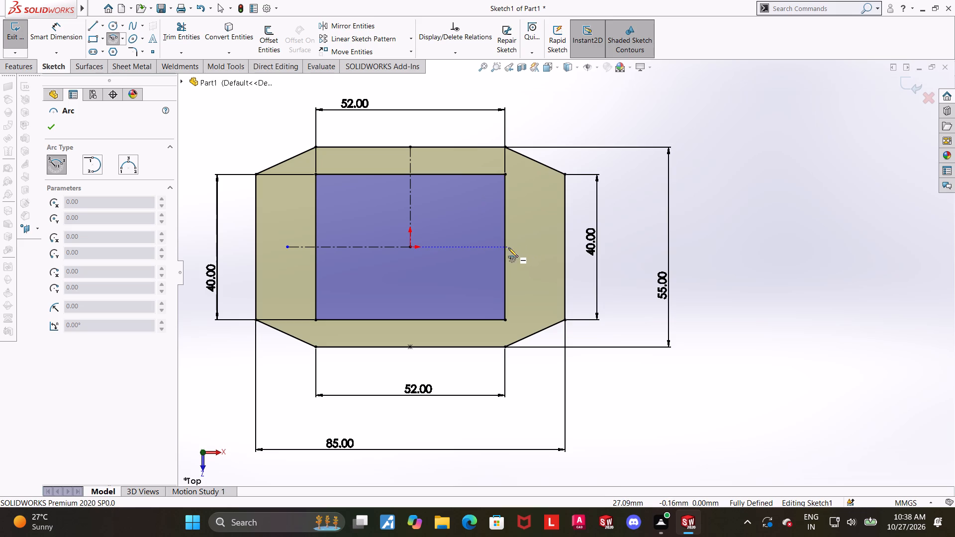
left_click(506, 246)
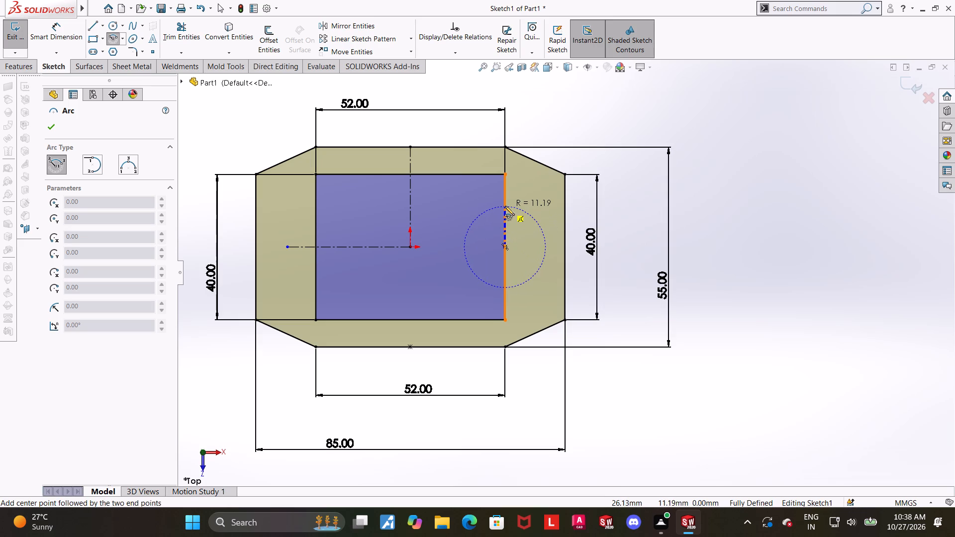
left_click(505, 206)
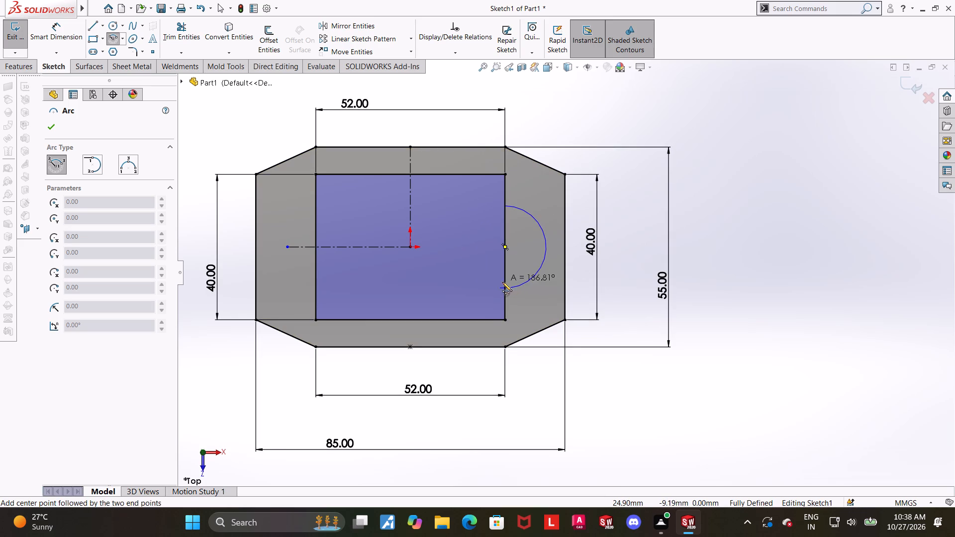
left_click(504, 283)
key("Escape")
key("Escape")
key("Escape")
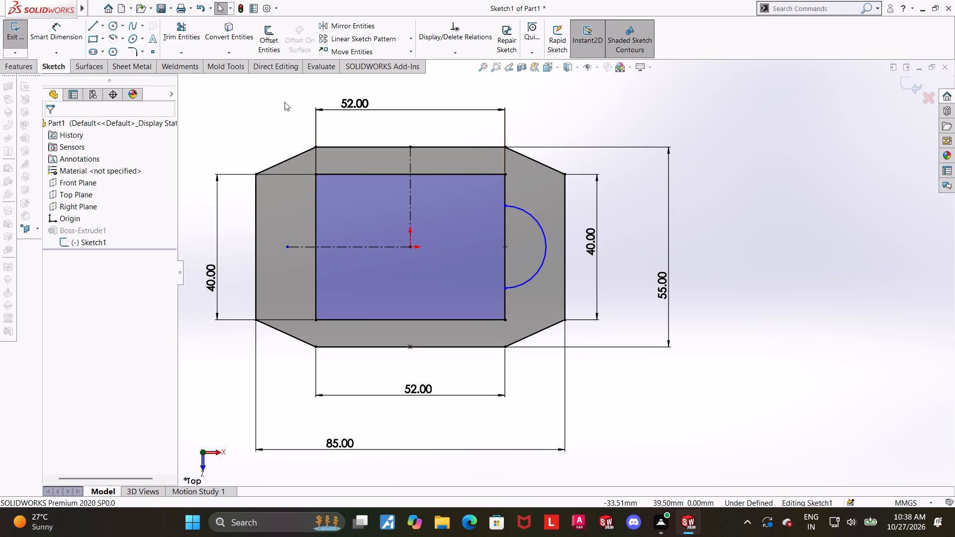
Trim the part of the inner rectangle's right side that lies between the arc's endpoints.
left_click(185, 37)
left_click_drag(515, 266, 470, 263)
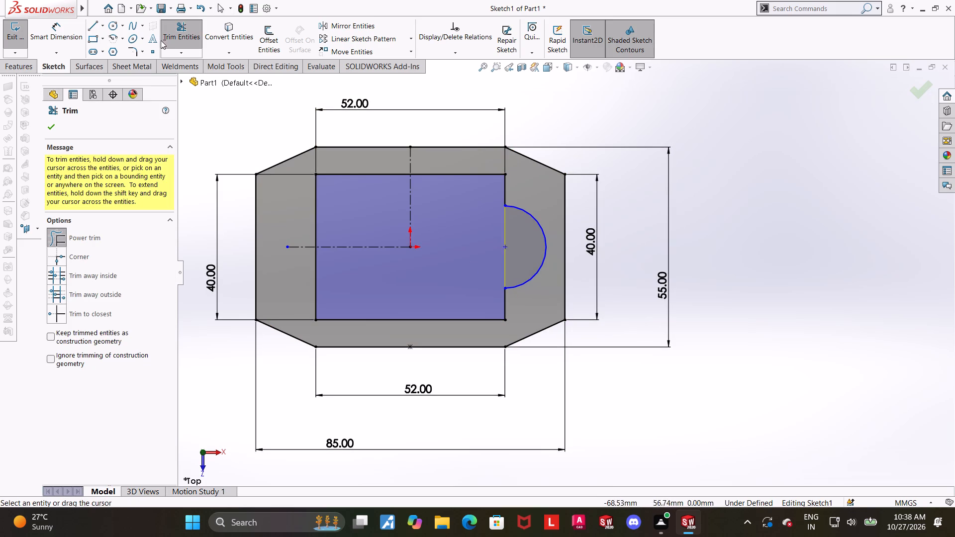
Dimension the arc on the inner rectangle's right side with a 12 mm radius.
double_click(51, 28)
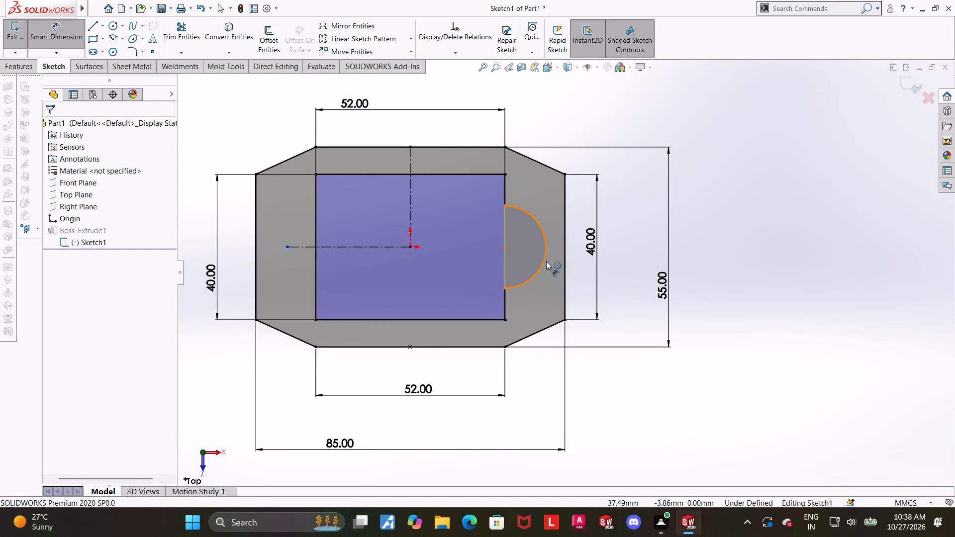
left_click(546, 261)
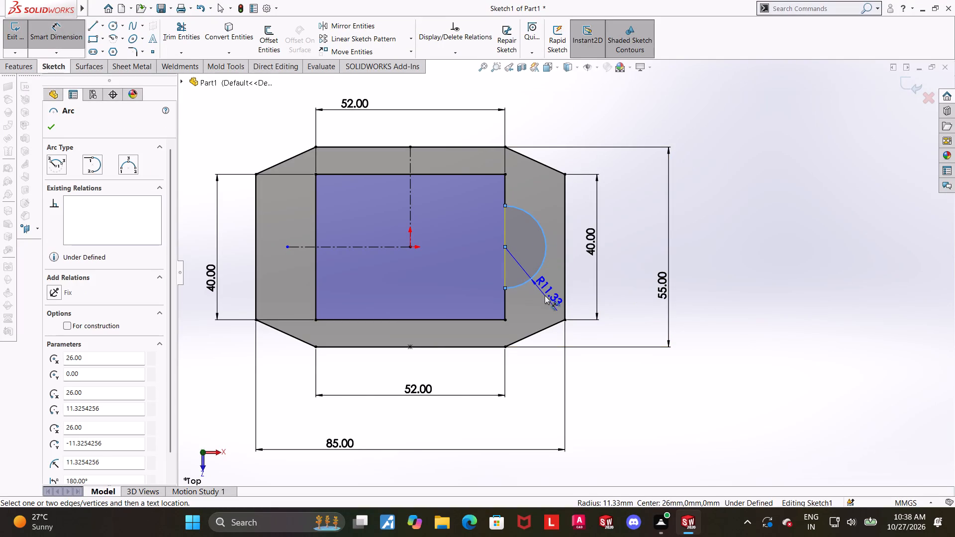
left_click(545, 295)
type("12")
key("Return")
key("Escape")
key("Escape")
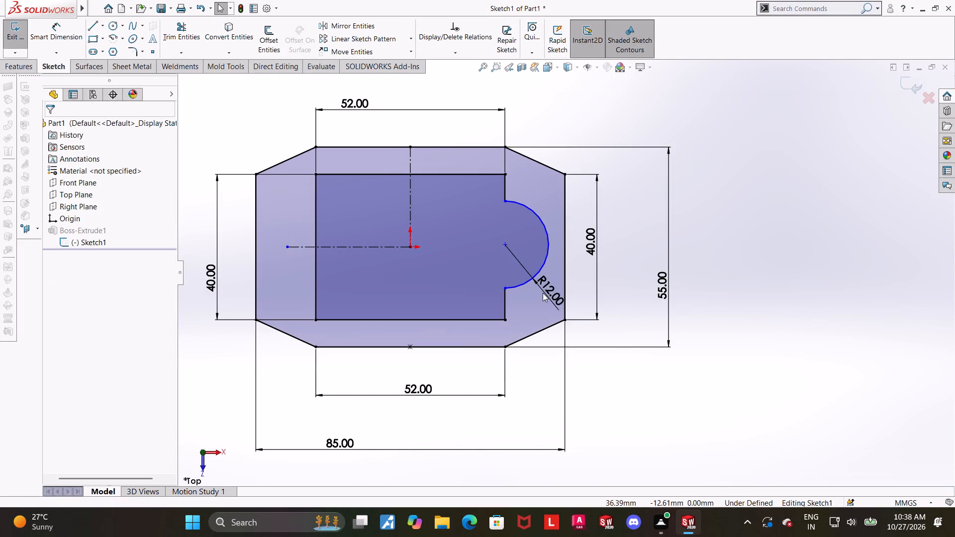
Align the arc's center point with the origin using a Horizontal relation.
left_click(504, 246)
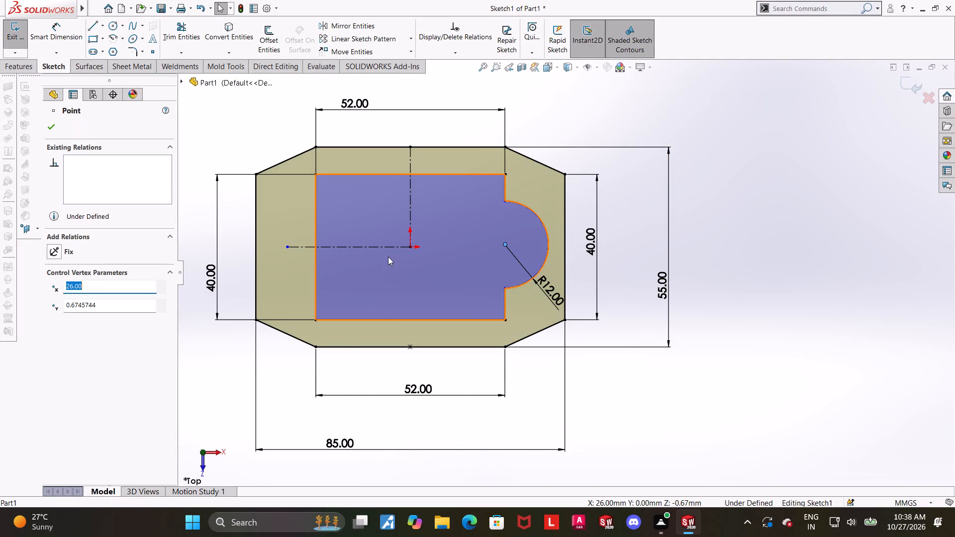
left_click(410, 245, "ctrl")
left_click(59, 304)
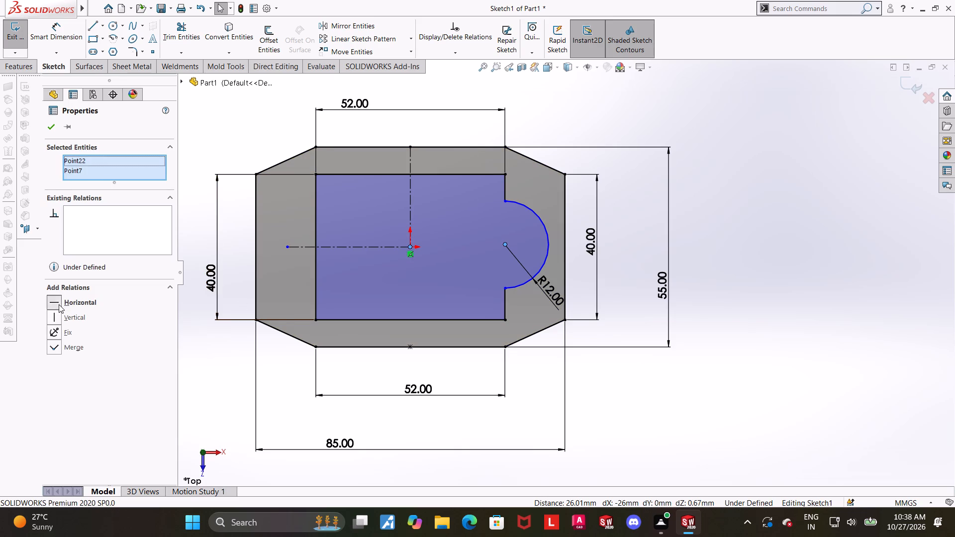
left_click(704, 431)
scroll(562, 325, "up", 1)
key("Escape")
key("Escape")
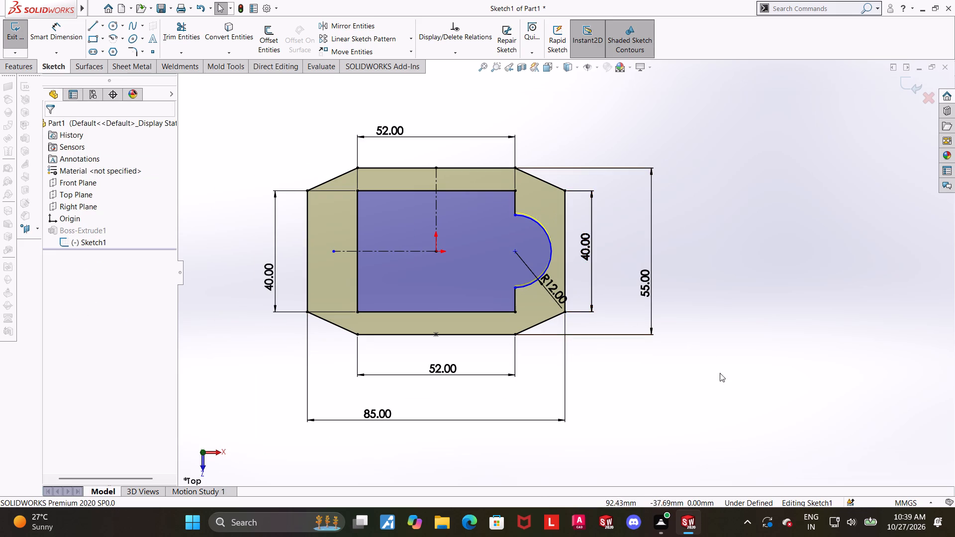
left_click(748, 415)
Apply a Vertical relation to the arc's center point and its two endpoints.
scroll(506, 229, "down", 2)
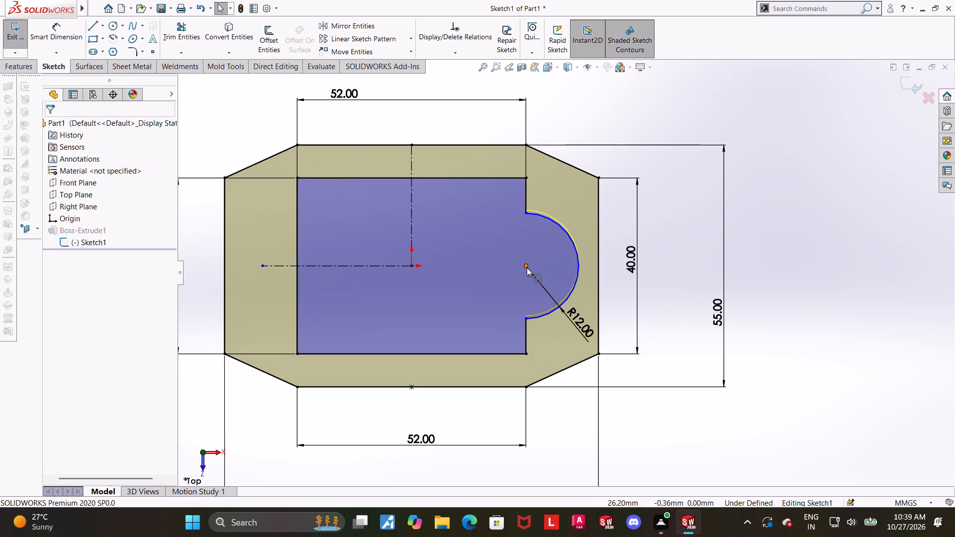
left_click(527, 268, "ctrl")
left_click(528, 214, "ctrl")
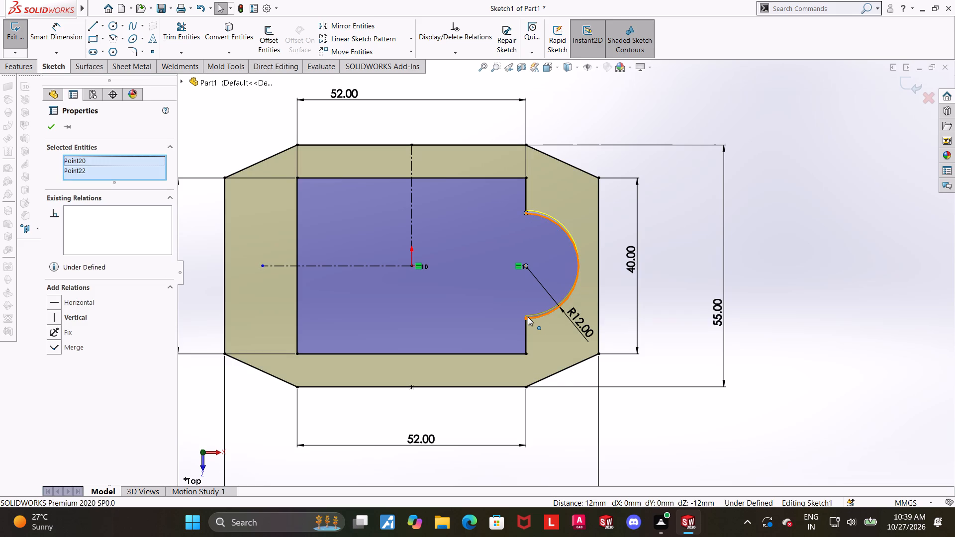
left_click(523, 318, "ctrl")
left_click(58, 327)
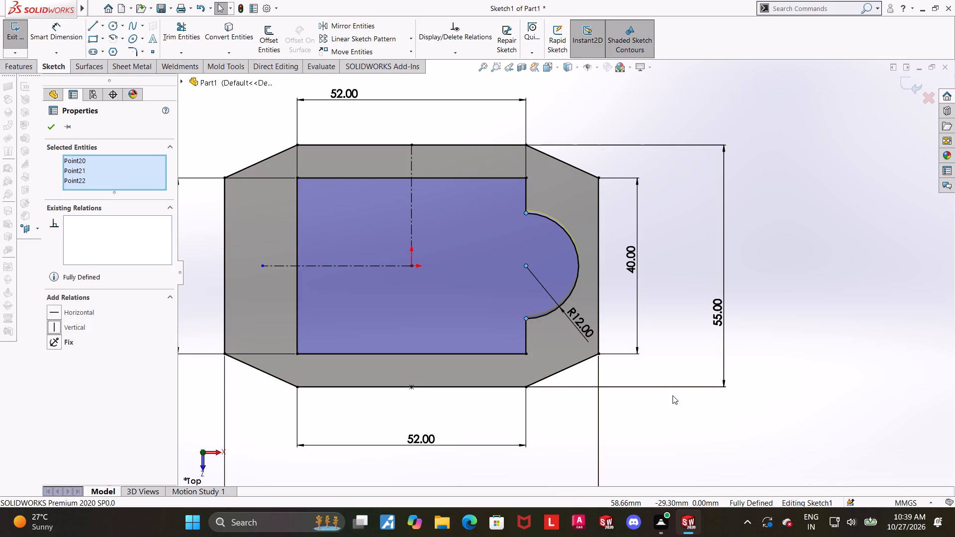
left_click(687, 406)
Mirror a copy of the 12 mm radius arc about the vertical centerline.
left_click(341, 26)
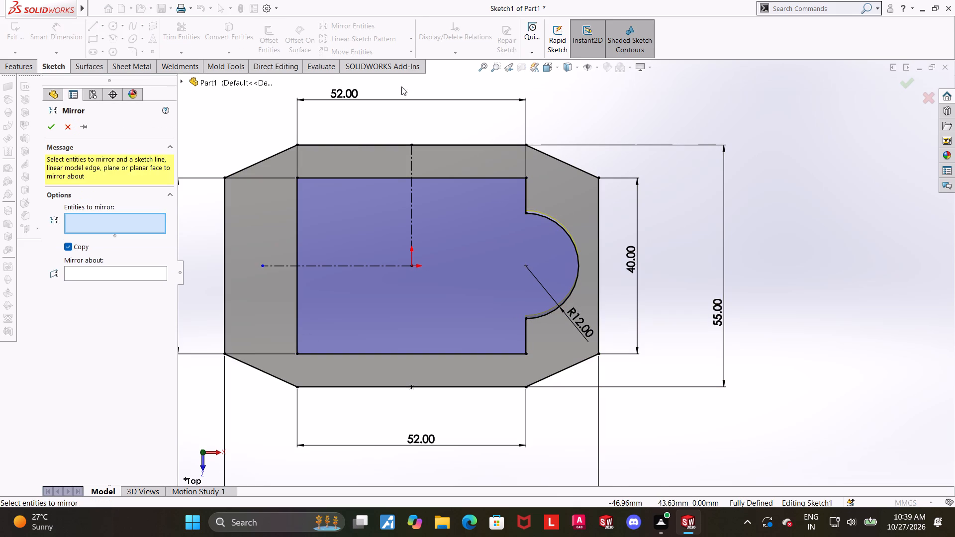
left_click(553, 222)
left_click(108, 275)
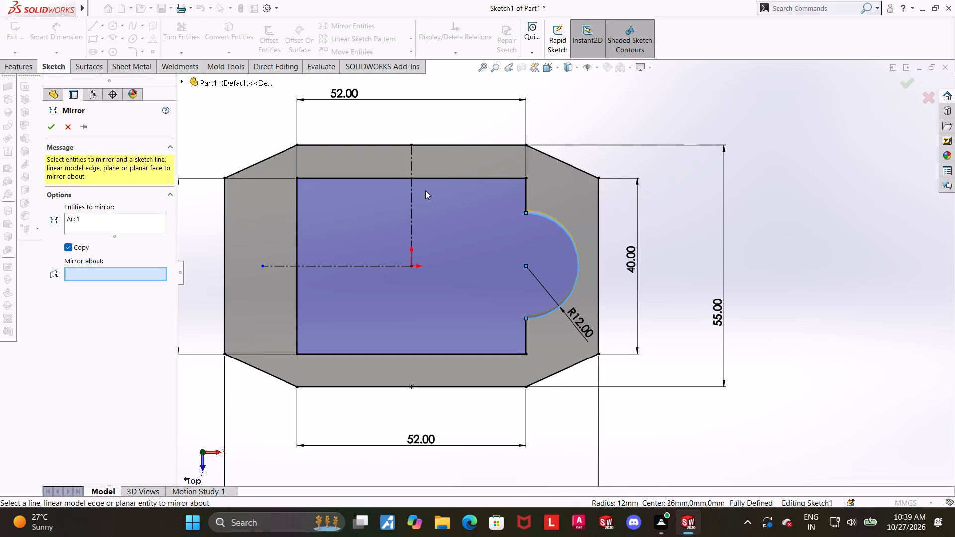
left_click(411, 196)
left_click(56, 125)
Trim the part of the inner rectangle's left side that lies between the mirrored arc's endpoints.
left_click(190, 38)
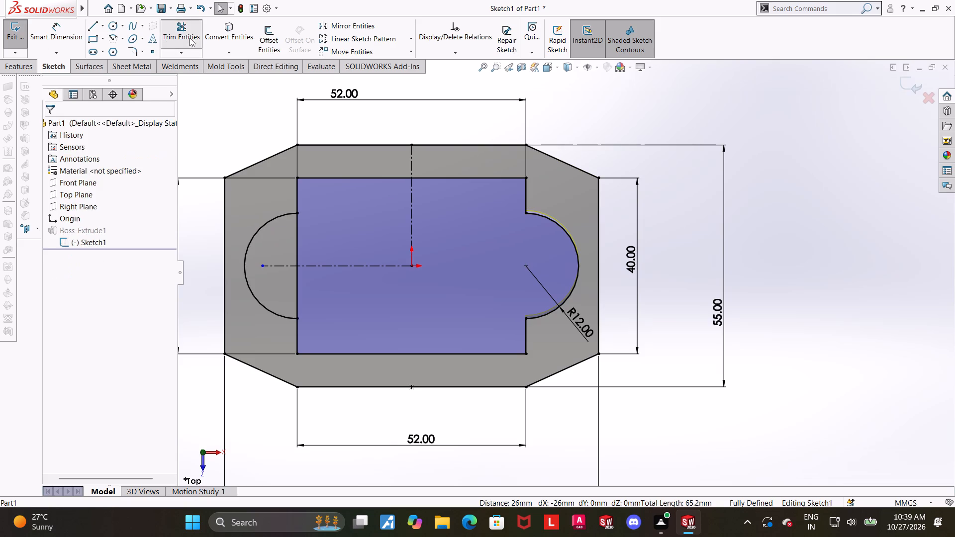
left_click_drag(323, 248, 296, 248)
left_click_drag(306, 306, 283, 296)
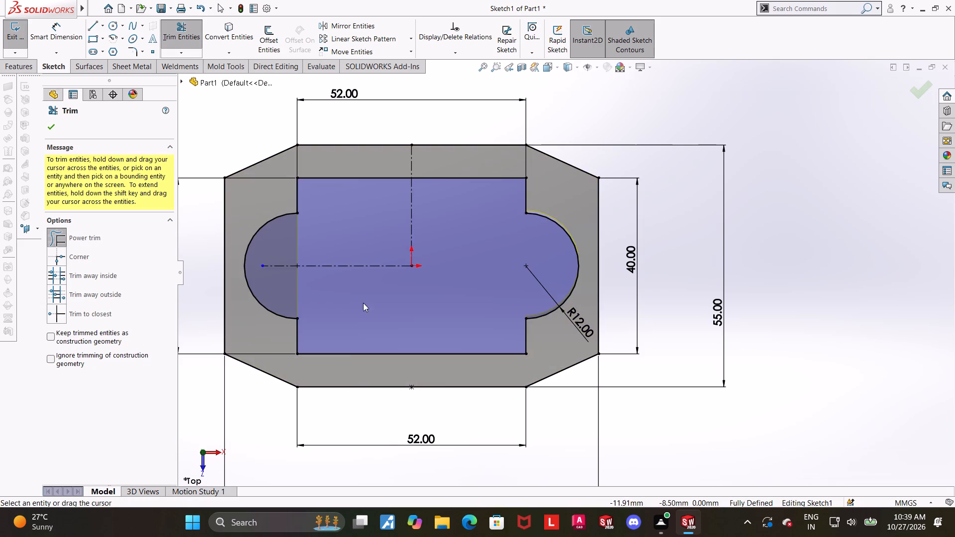
scroll(352, 292, "up", 2)
key("Escape")
key("Escape")
key("Escape")
left_click_drag(693, 274, 701, 277)
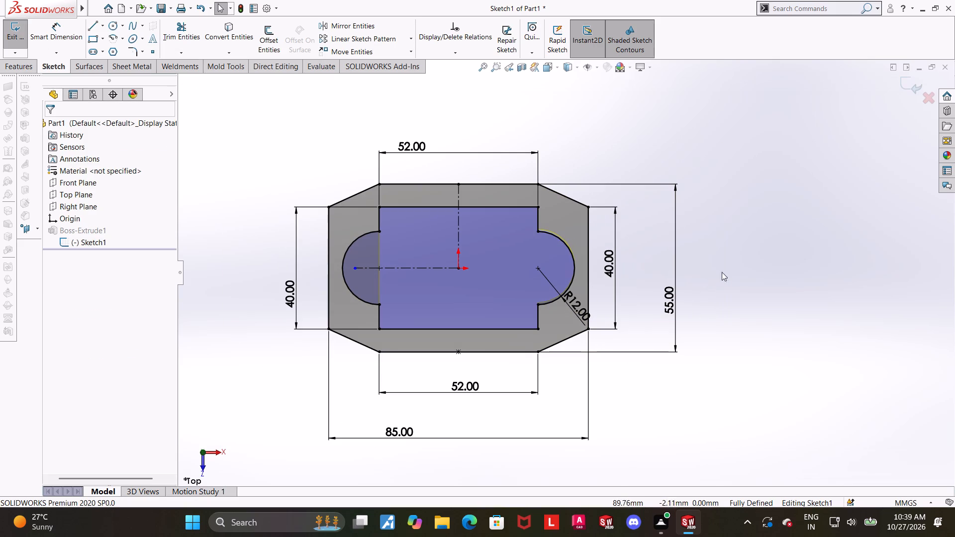
scroll(440, 230, "down", 1)
key("Escape")
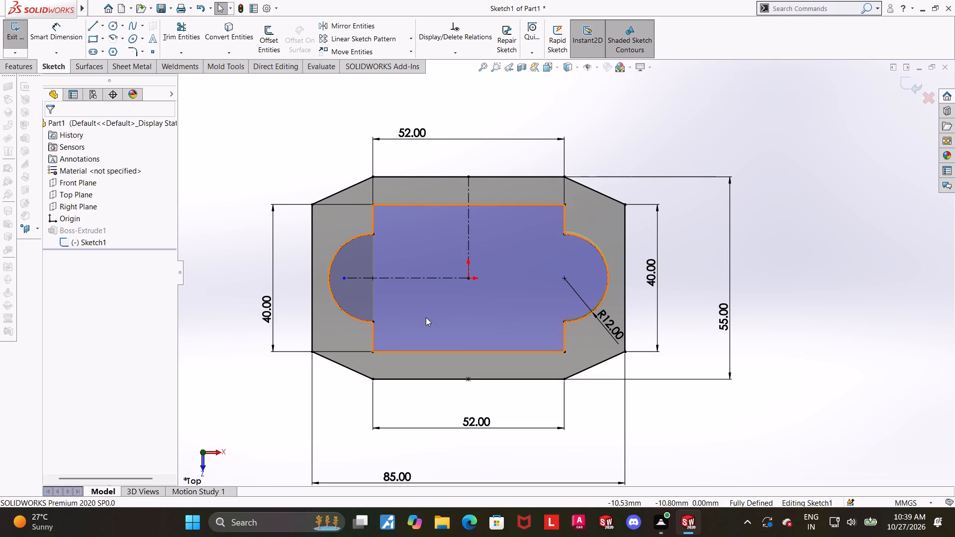
Examine the edited base profile and its dimensions from an oblique view and from the top view.
scroll(466, 322, "up", 1)
middle_click_drag(465, 321, 464, 207)
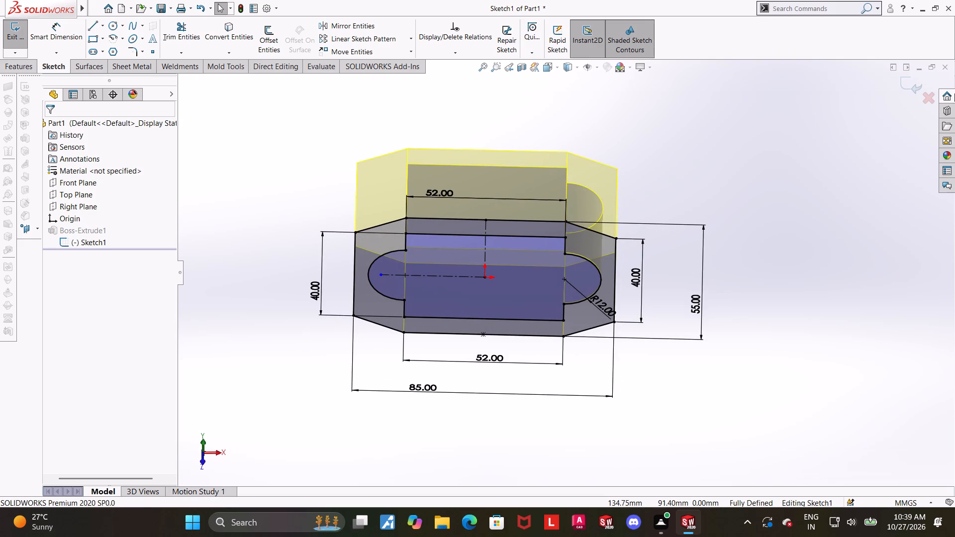
scroll(746, 217, "up", 2)
scroll(661, 213, "down", 2)
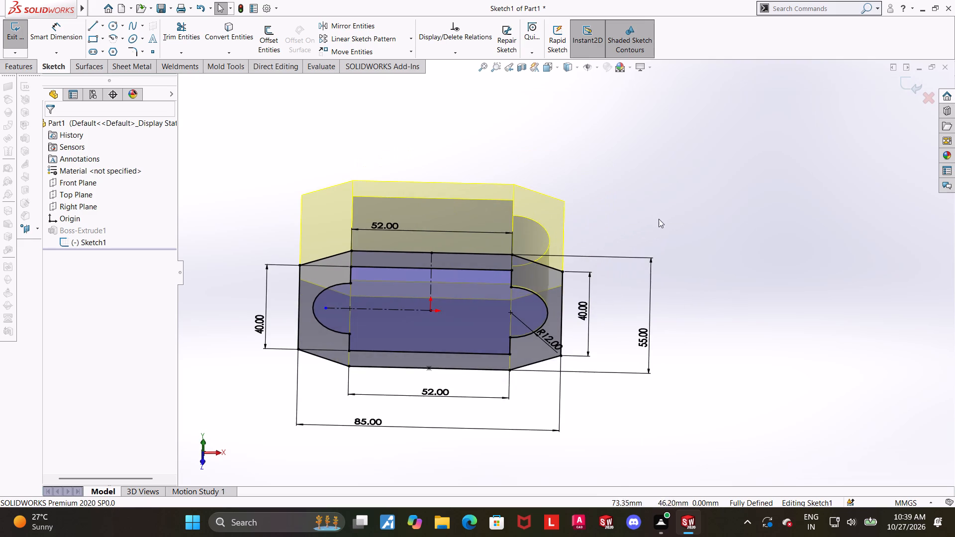
middle_click_drag(659, 221, 658, 309)
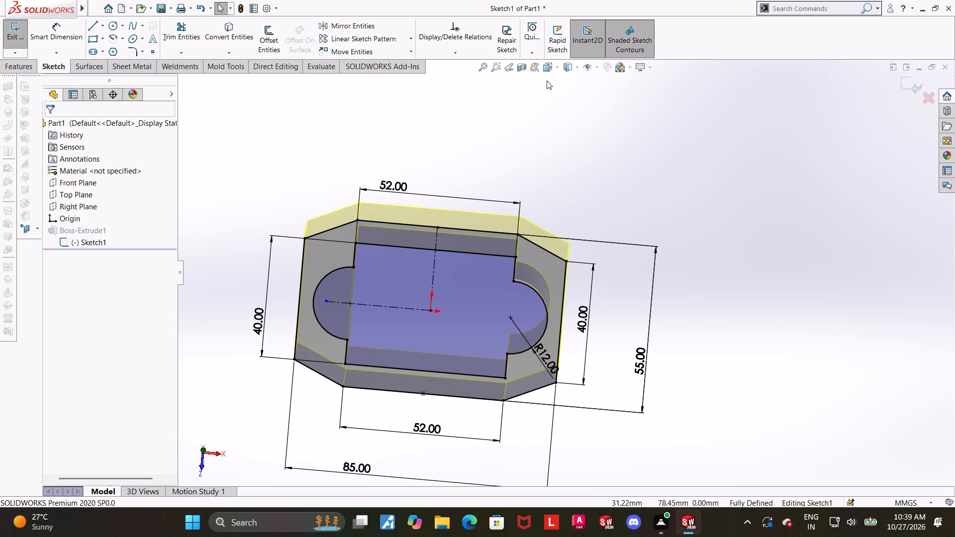
left_click(552, 65)
left_click(451, 293)
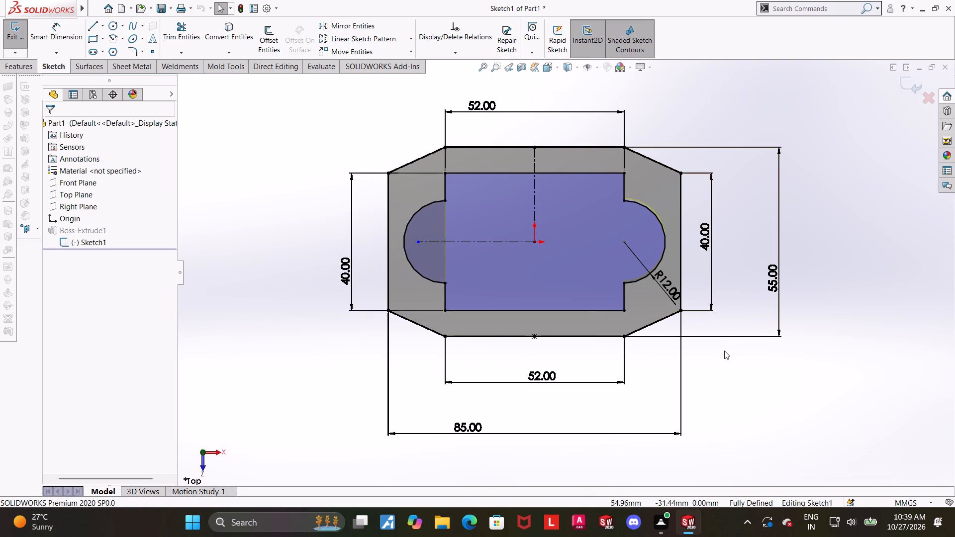
scroll(725, 351, "down", 1)
scroll(820, 221, "down", 1)
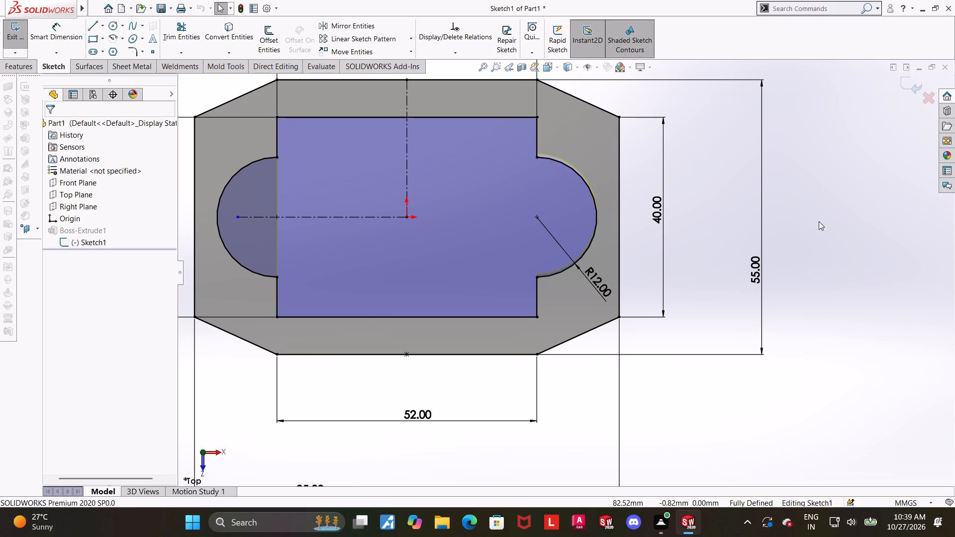
scroll(817, 219, "down", 1)
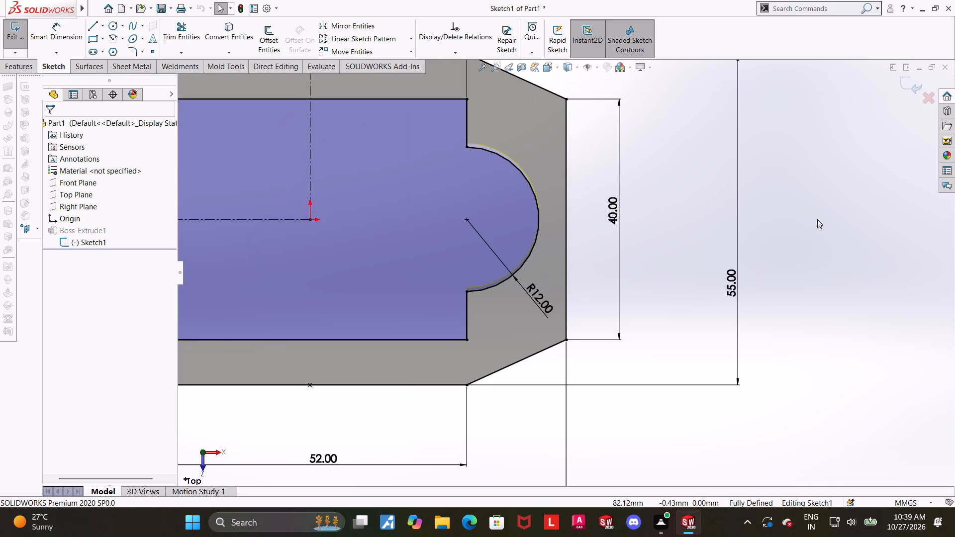
scroll(817, 219, "up", 1)
scroll(817, 219, "down", 1)
scroll(792, 220, "up", 1)
scroll(600, 229, "up", 3)
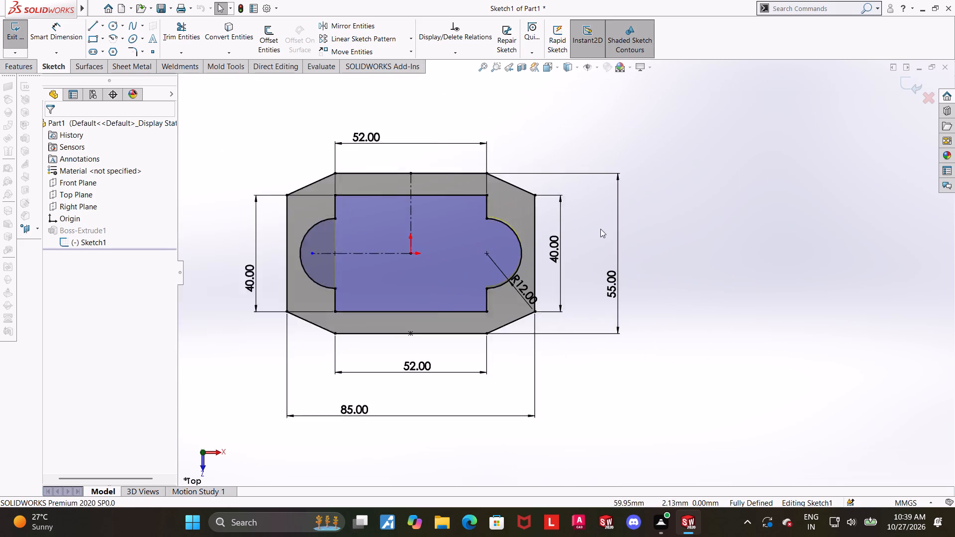
scroll(600, 229, "up", 1)
scroll(427, 241, "down", 2)
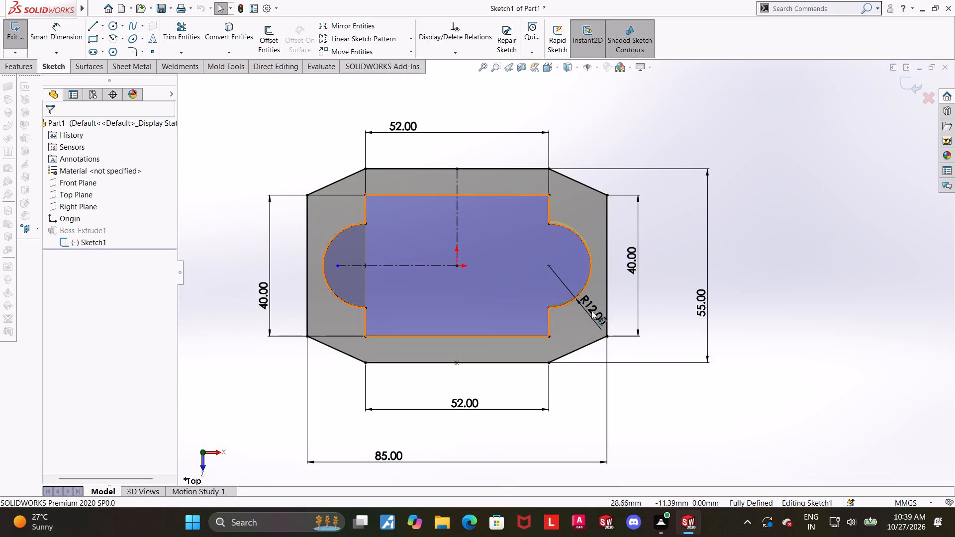
scroll(602, 306, "down", 1)
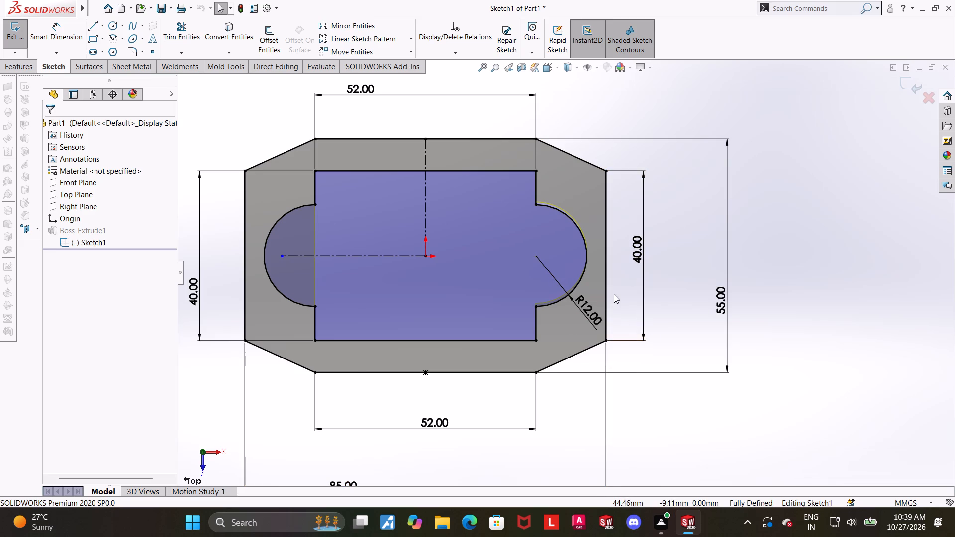
scroll(614, 294, "up", 1)
scroll(478, 298, "down", 1)
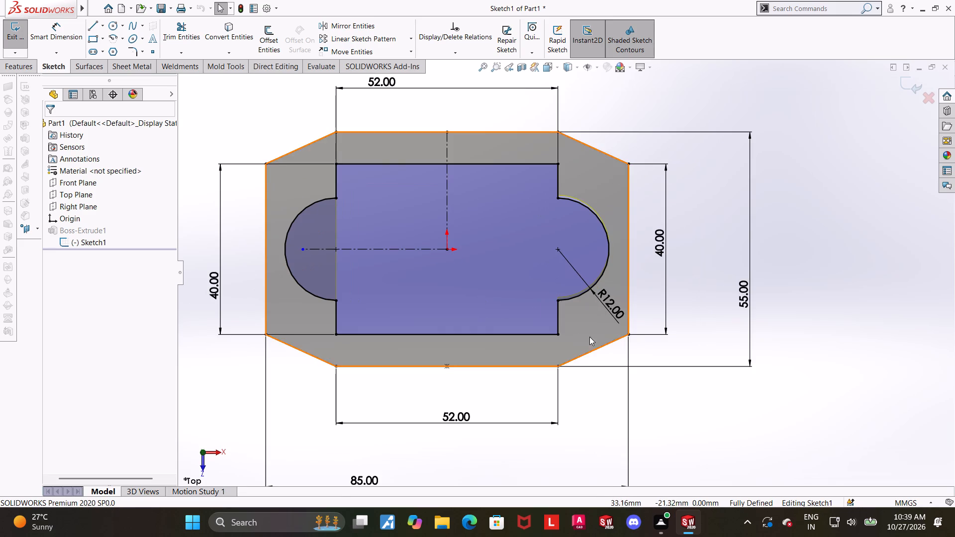
scroll(581, 322, "up", 1)
scroll(542, 319, "down", 1)
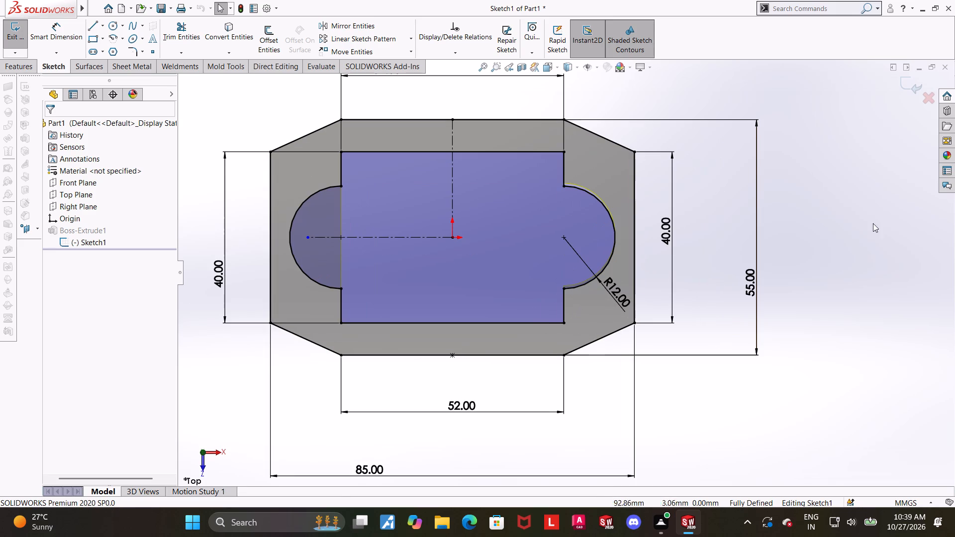
Exit the base sketch to rebuild the extrusion with the edited inner cutout.
left_click(911, 89)
Examine the rebuilt solid and its inner cutout from several angles.
scroll(749, 315, "up", 1)
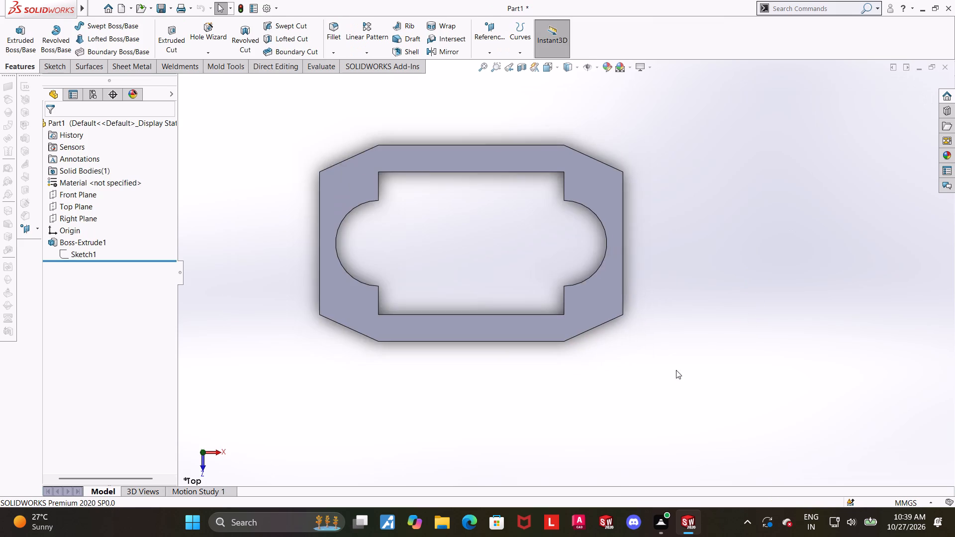
middle_click_drag(670, 366, 620, 255)
scroll(653, 238, "up", 1)
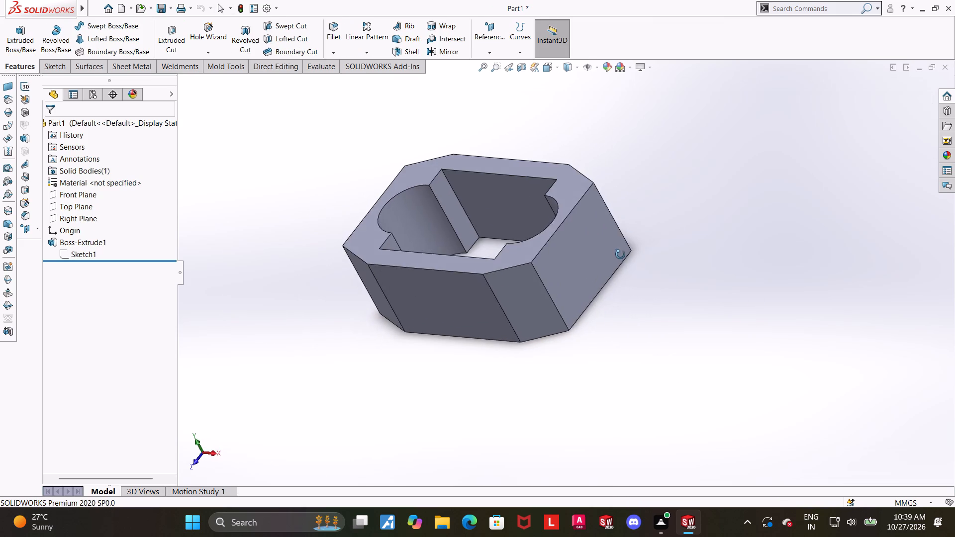
middle_click_drag(620, 255, 627, 266)
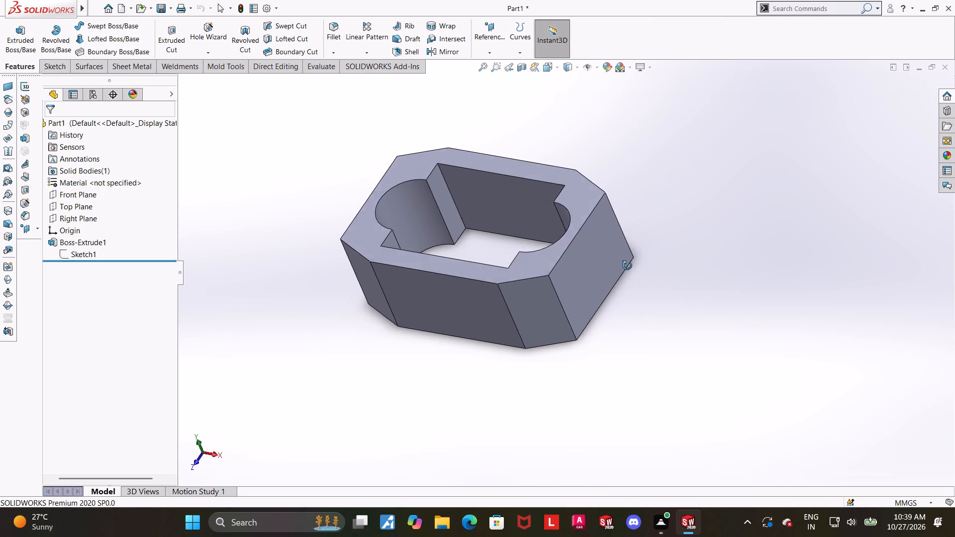
middle_click_drag(627, 266, 639, 284)
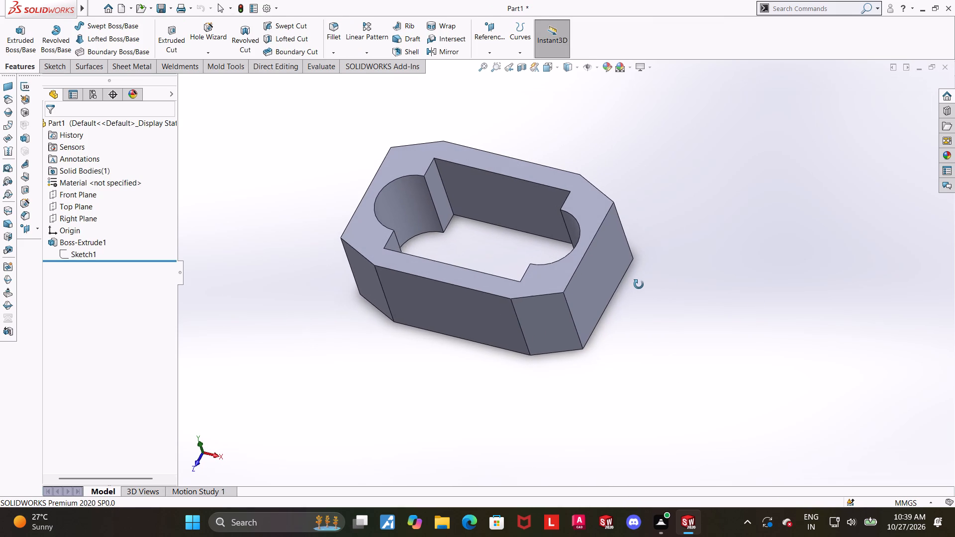
middle_click_drag(639, 284, 639, 272)
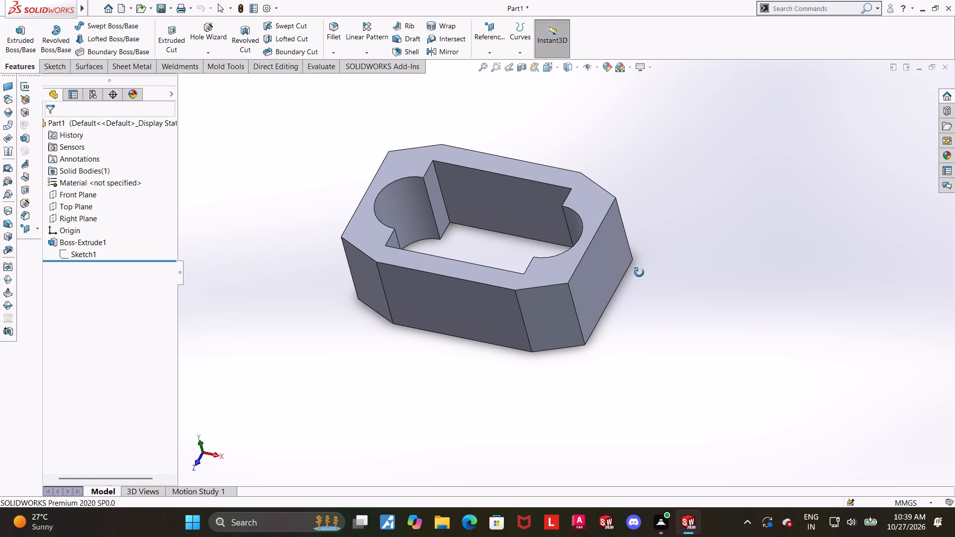
middle_click_drag(639, 272, 649, 193)
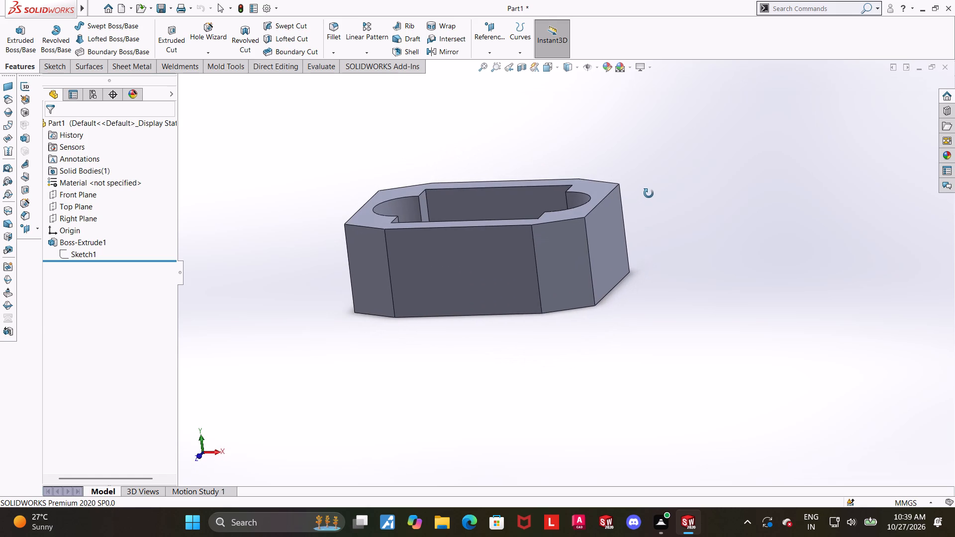
middle_click_drag(649, 193, 649, 193)
scroll(653, 192, "up", 1)
scroll(576, 203, "up", 1)
scroll(612, 230, "down", 2)
middle_click_drag(618, 249, 618, 250)
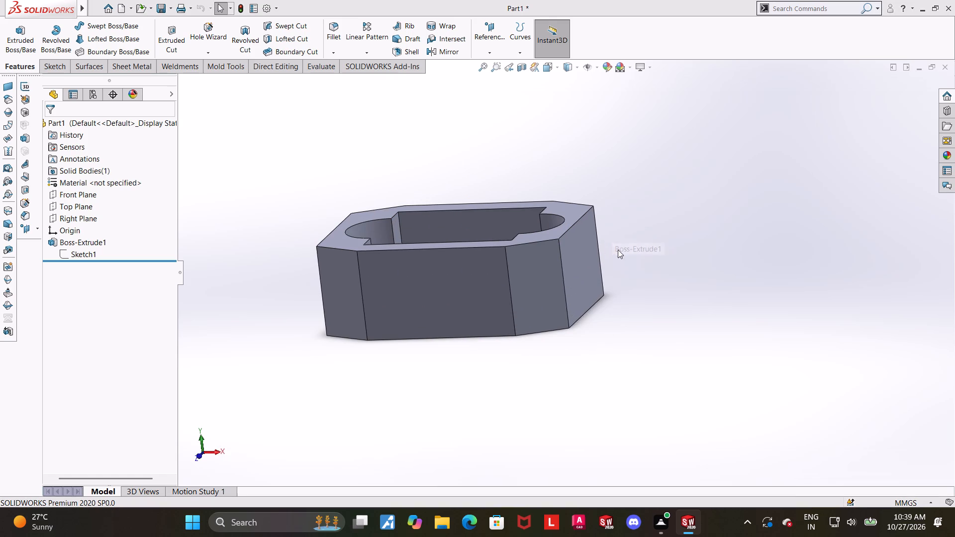
middle_click_drag(618, 250, 618, 291)
Start a sketch on the extrusion's long front side face and orient the view normal to it.
left_click(442, 278)
left_click(491, 246)
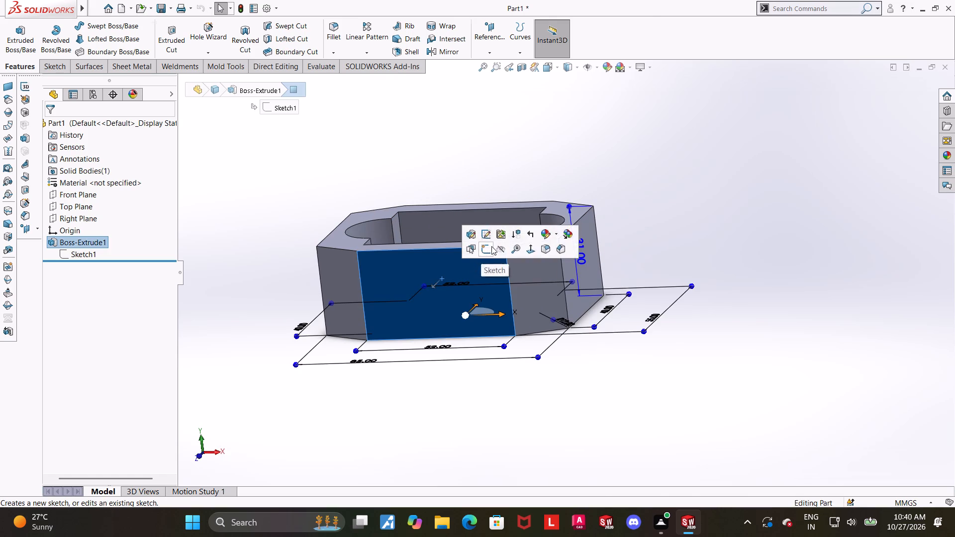
left_click(78, 267)
left_click(98, 256)
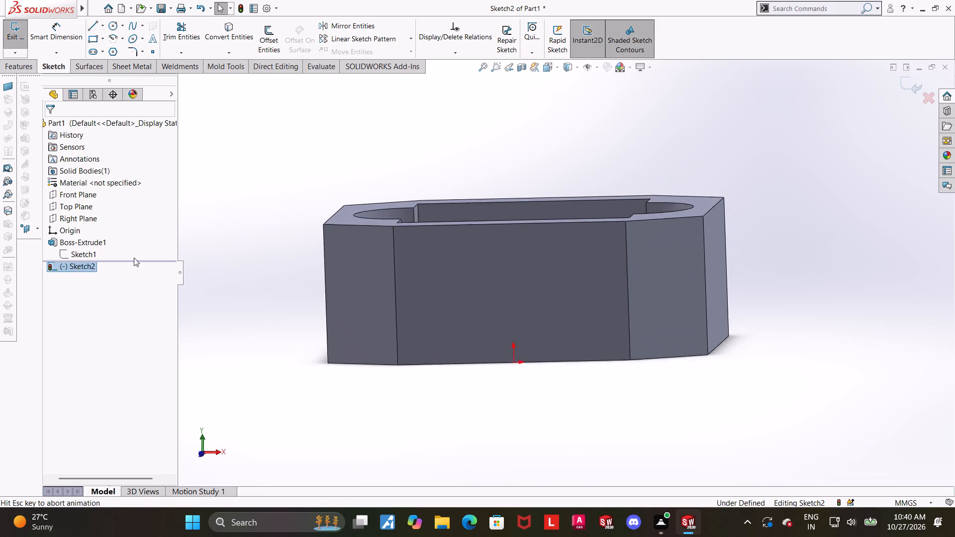
Sketch a circle of about 22 mm radius centered on the midpoint of the front face's upper edge.
scroll(638, 278, "up", 3)
scroll(618, 202, "down", 2)
scroll(625, 210, "up", 1)
scroll(633, 209, "down", 1)
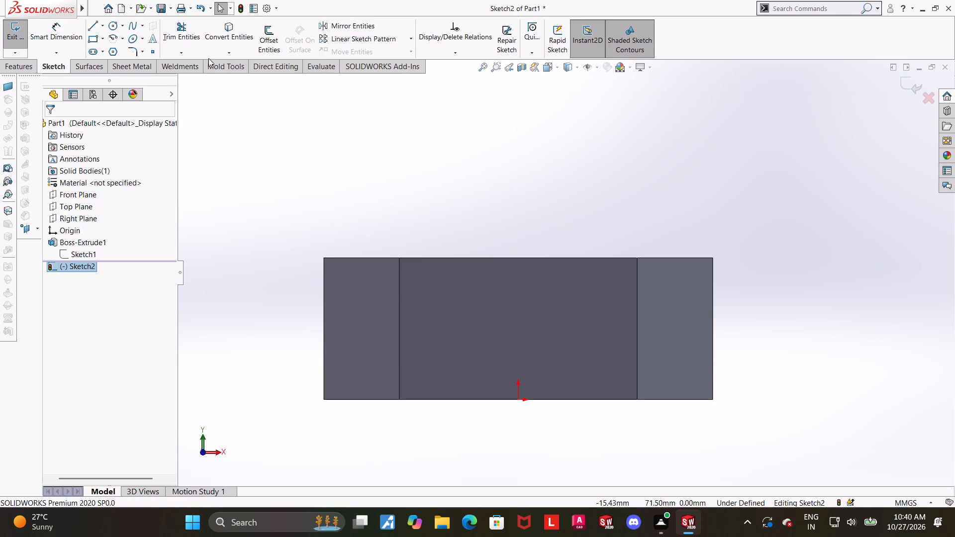
left_click(115, 23)
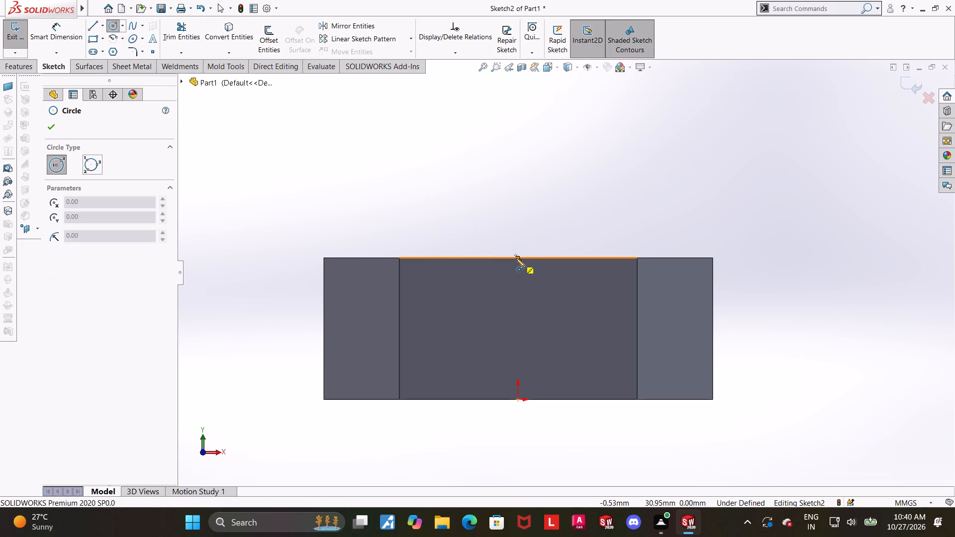
left_click(517, 256)
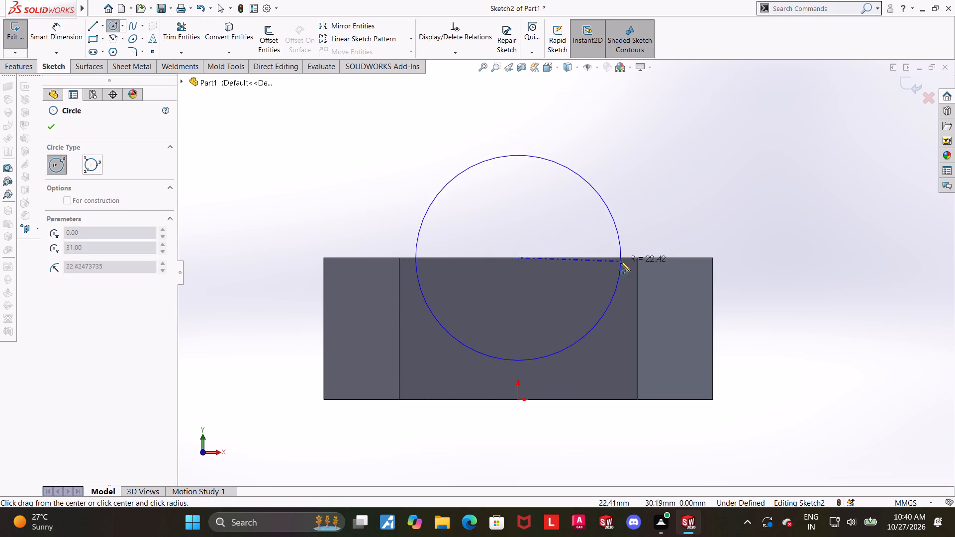
left_click(621, 262)
key("Escape")
Dimension the circle's diameter as 48 mm.
left_click(48, 35)
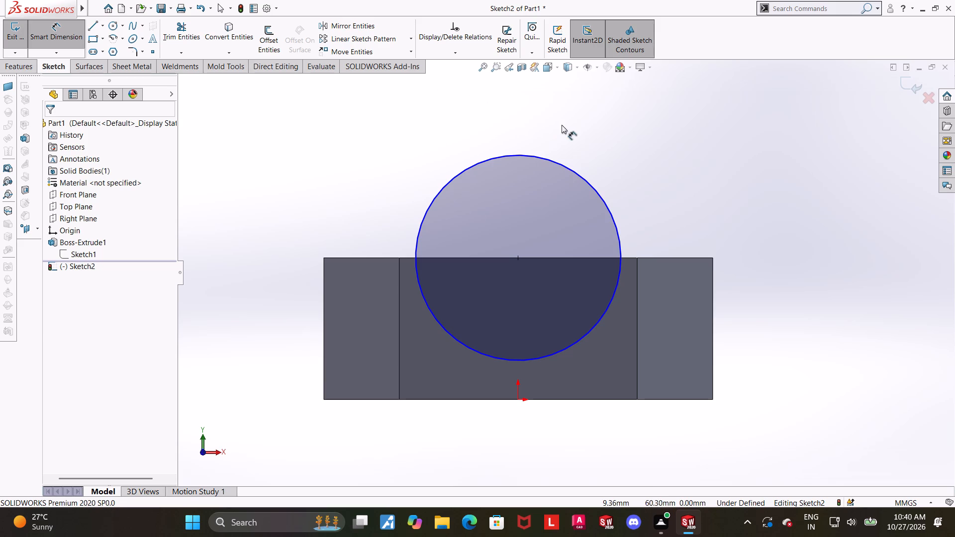
left_click(567, 166)
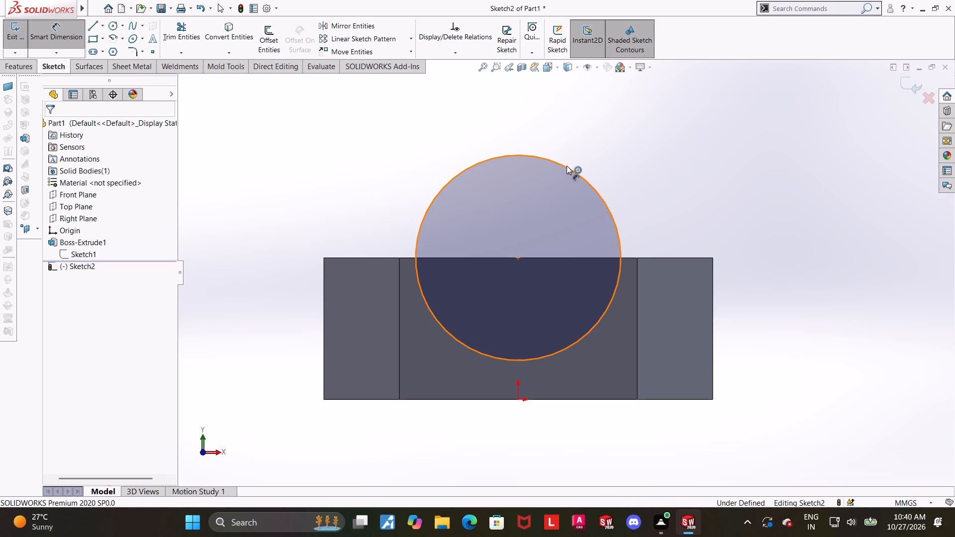
left_click(653, 125)
type("48")
key("Return")
key("Escape")
left_click(678, 202)
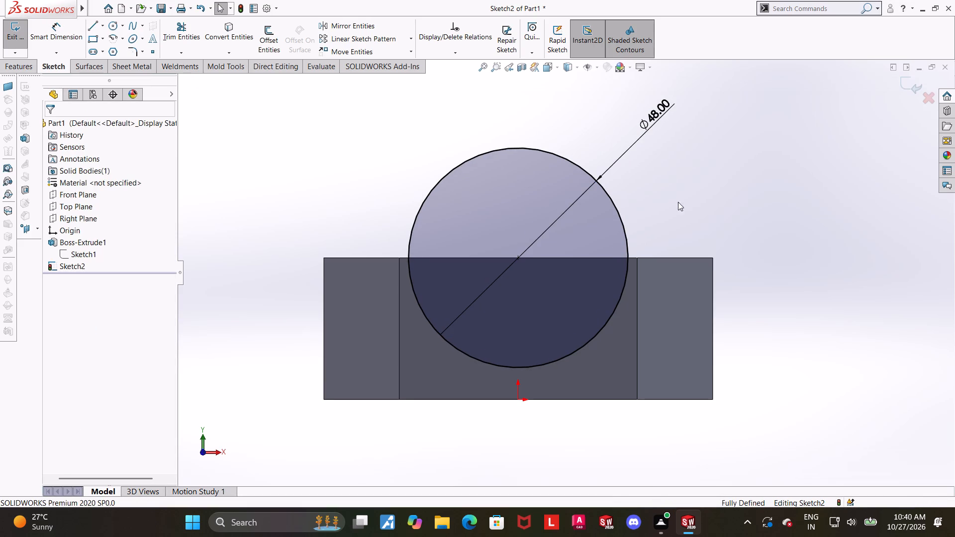
Draw a horizontal line across the circle's full diameter, along the front face's upper edge.
left_click(92, 26)
left_click(407, 257)
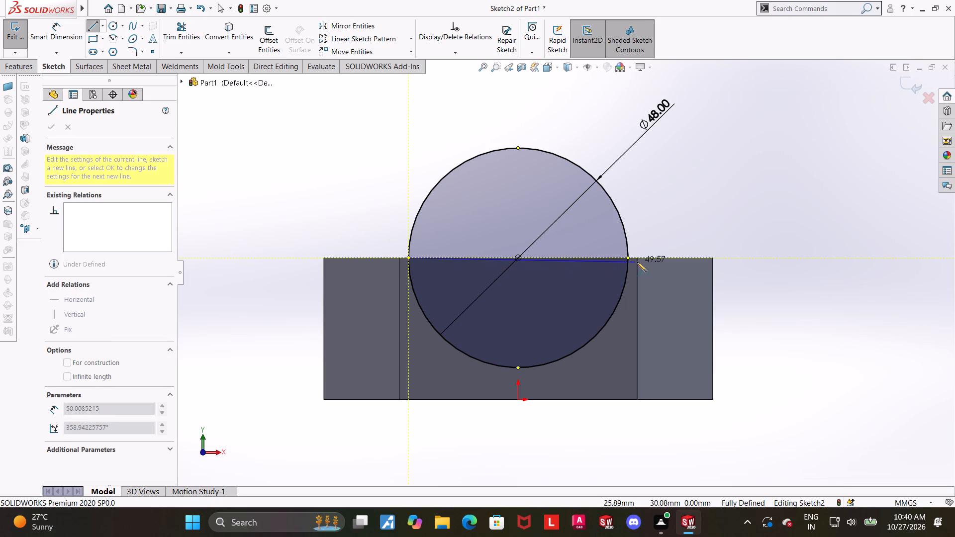
left_click(628, 258)
key("Escape")
key("Escape")
Trim away the lower half of the circle below the horizontal line using Power trim.
left_click(178, 41)
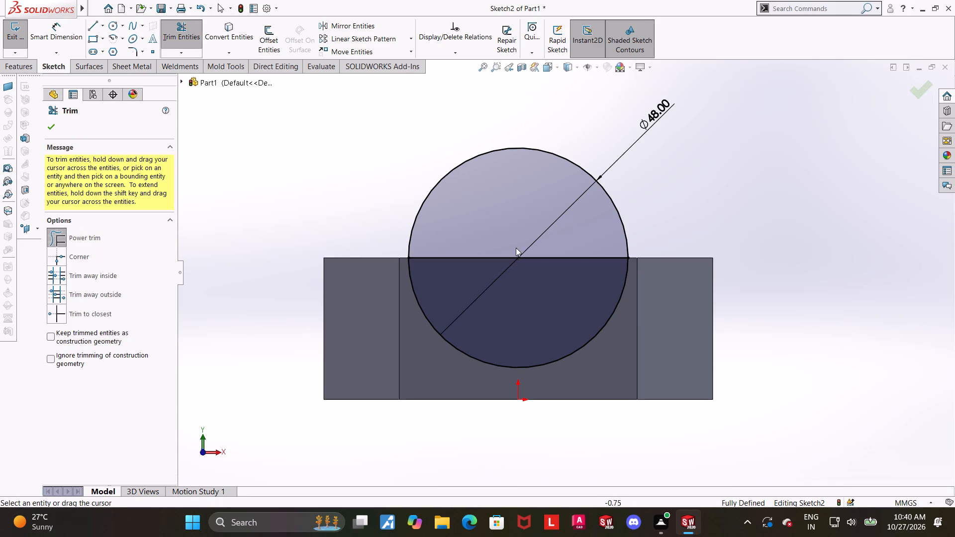
left_click_drag(545, 288, 386, 307)
key("Escape")
Delete the diameter dimension from the remaining semicircular arc.
scroll(573, 283, "up", 1)
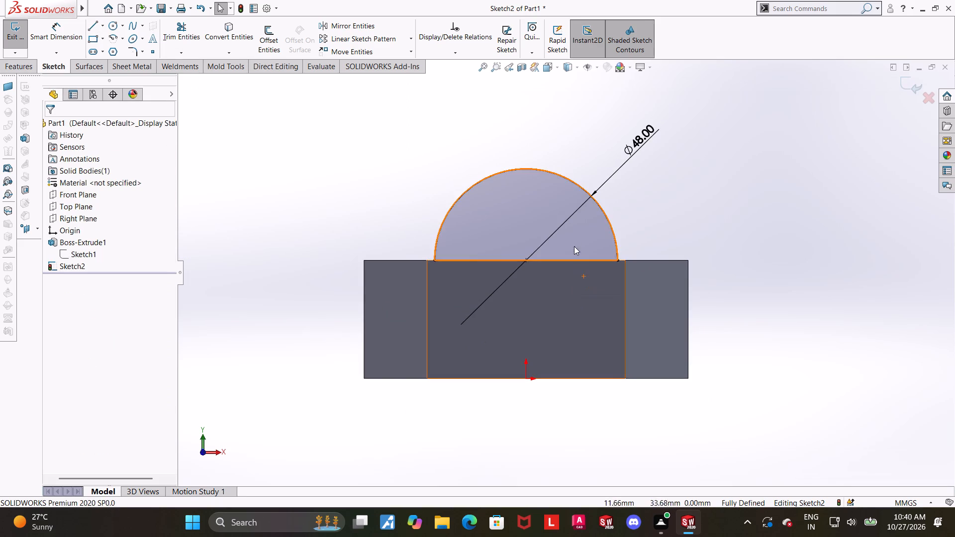
left_click(711, 176)
right_click(642, 133)
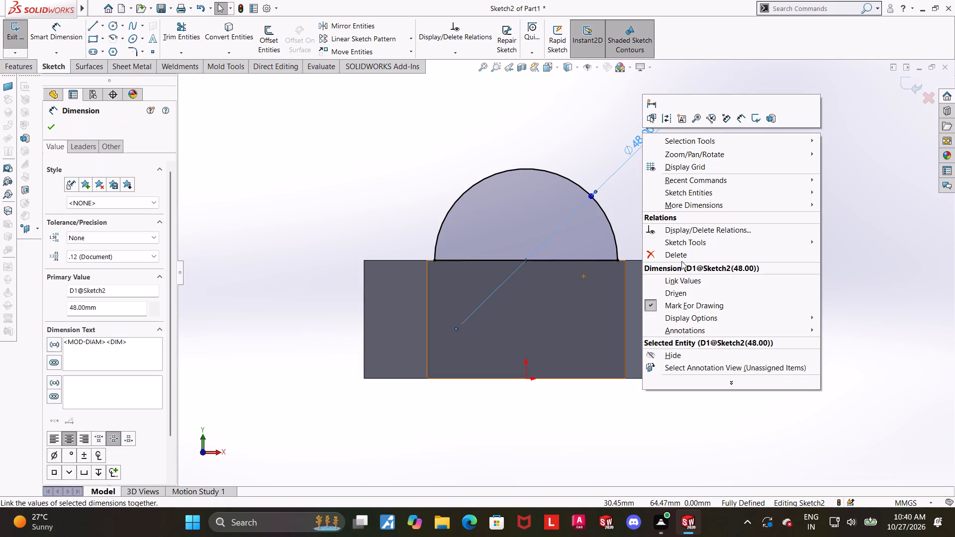
left_click(681, 259)
Add a radius dimension to the semicircular arc.
left_click(75, 33)
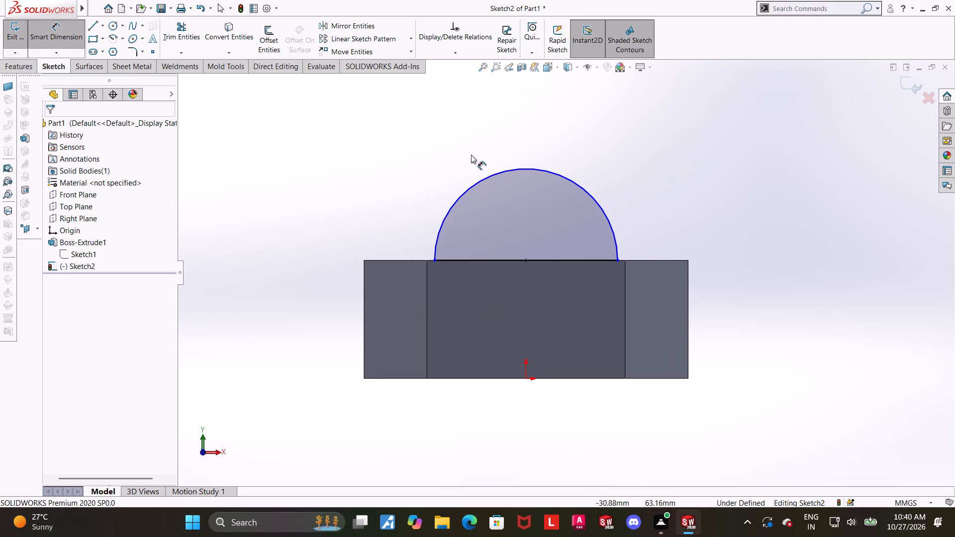
left_click(588, 190)
left_click(636, 177)
key("Escape")
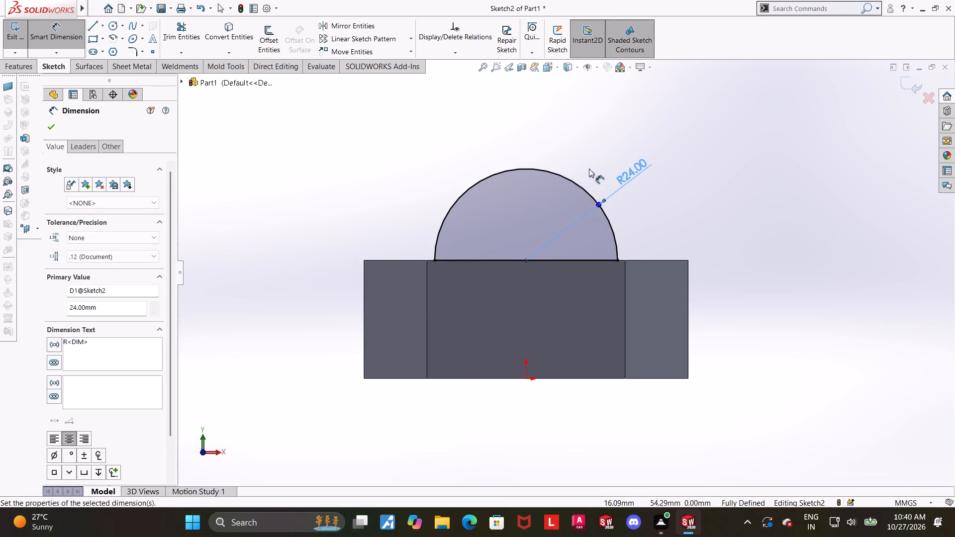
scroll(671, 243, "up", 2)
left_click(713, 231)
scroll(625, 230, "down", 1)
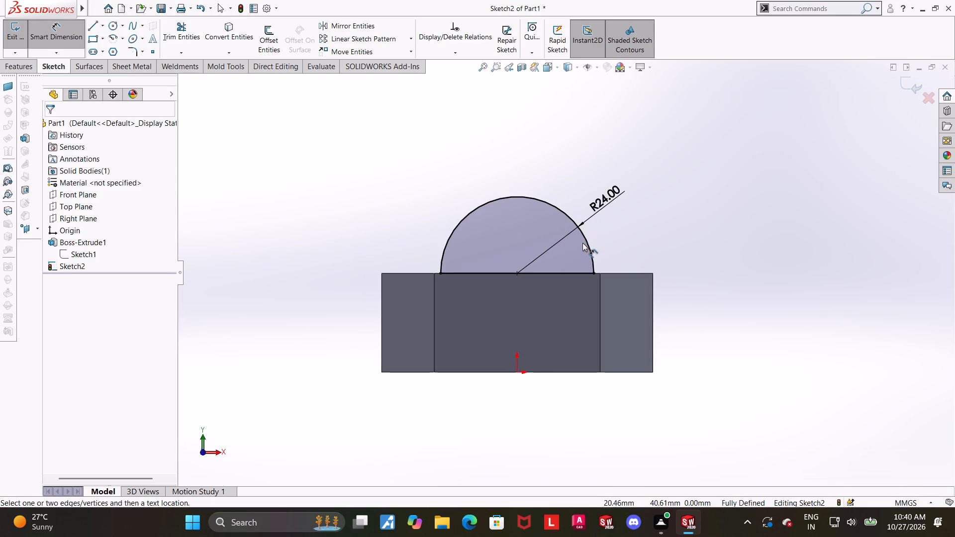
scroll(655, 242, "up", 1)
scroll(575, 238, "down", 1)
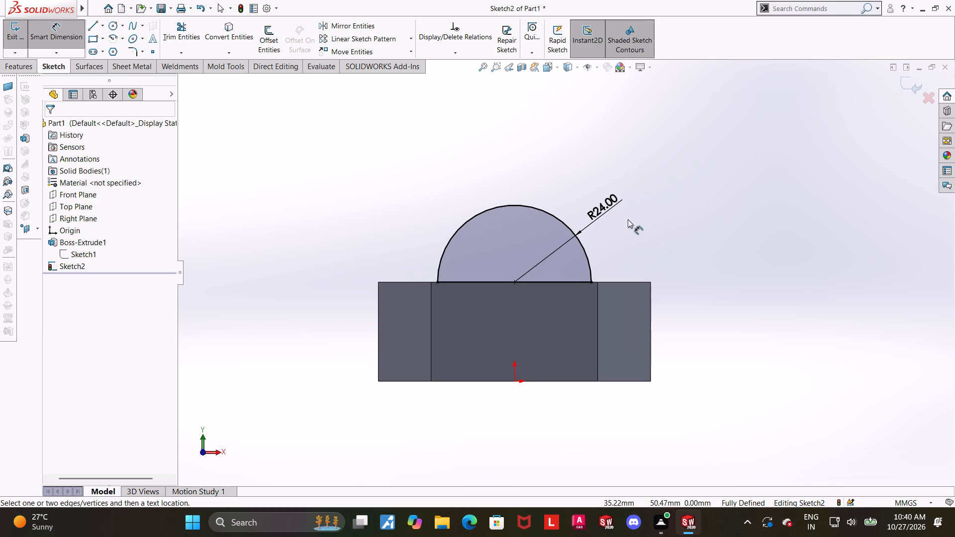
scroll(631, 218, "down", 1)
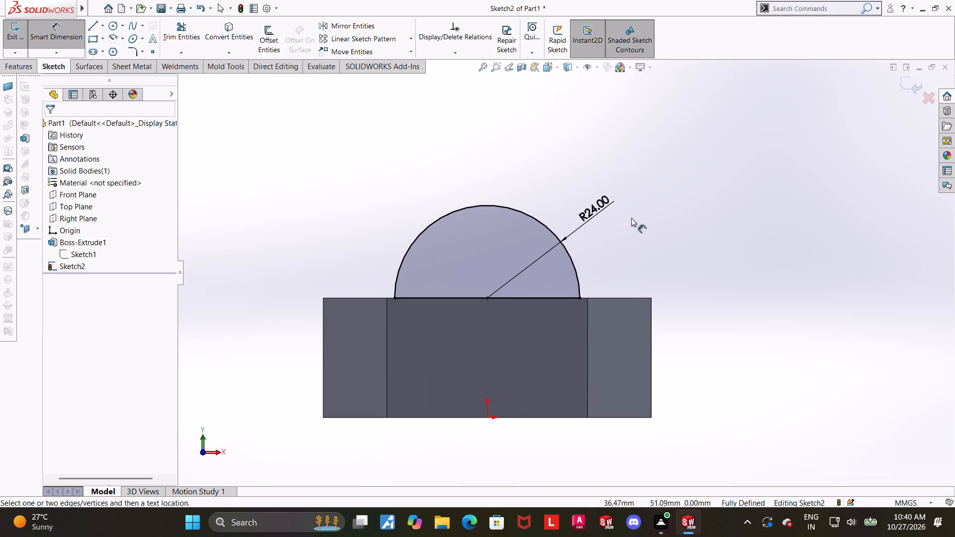
Exit the sketch and extrude the semicircle inward with Up To Surface, ending at the front wall's inner cutout face.
scroll(631, 212, "down", 1)
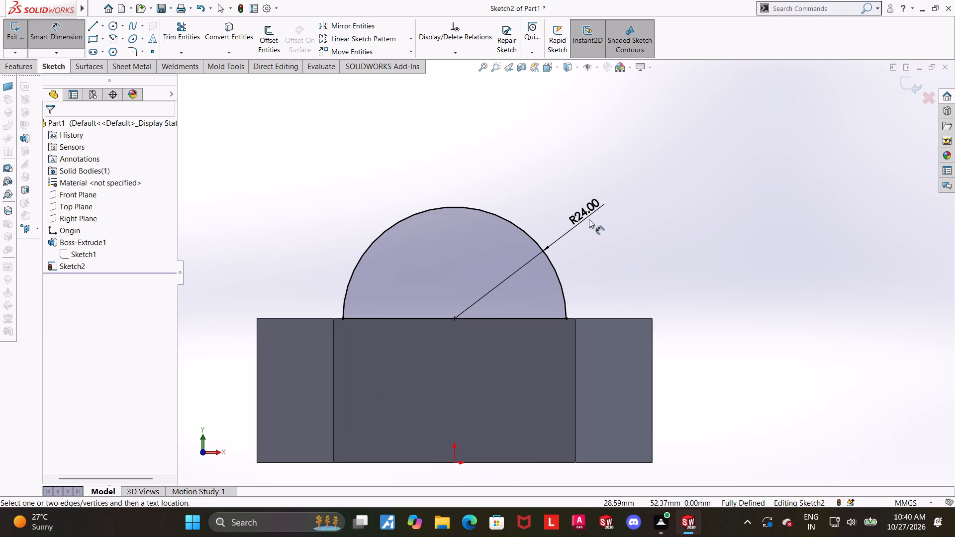
scroll(572, 228, "up", 1)
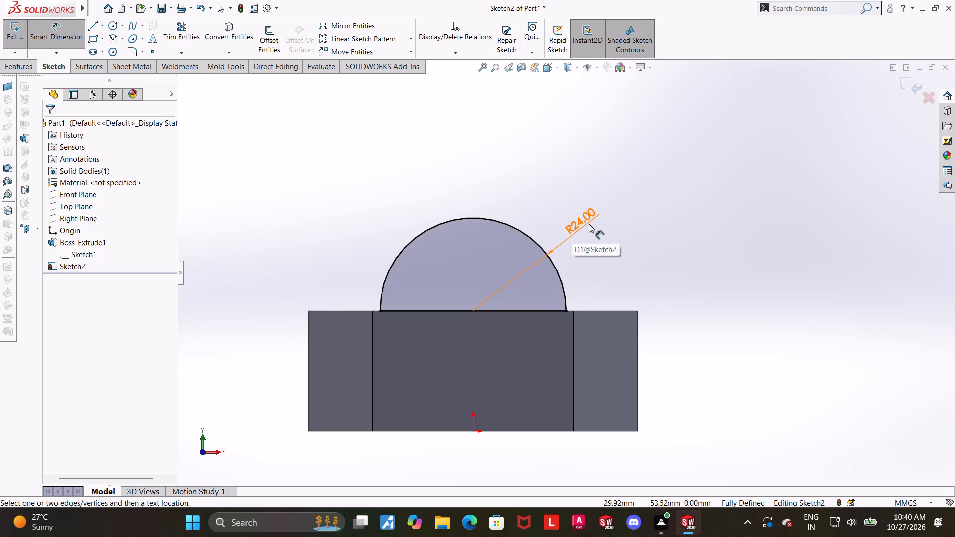
scroll(724, 258, "up", 1)
scroll(547, 312, "down", 2)
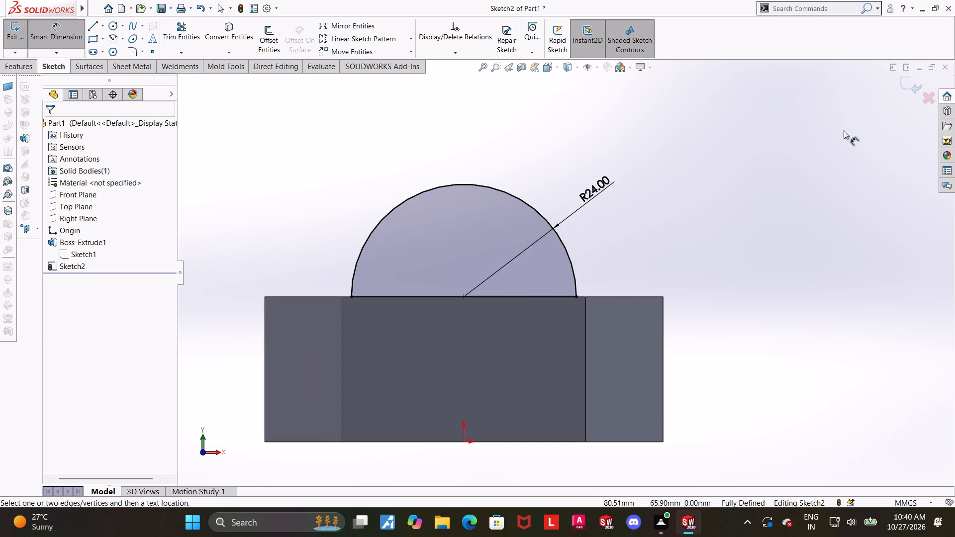
left_click(898, 80)
scroll(833, 138, "up", 4)
middle_click_drag(738, 176, 663, 218)
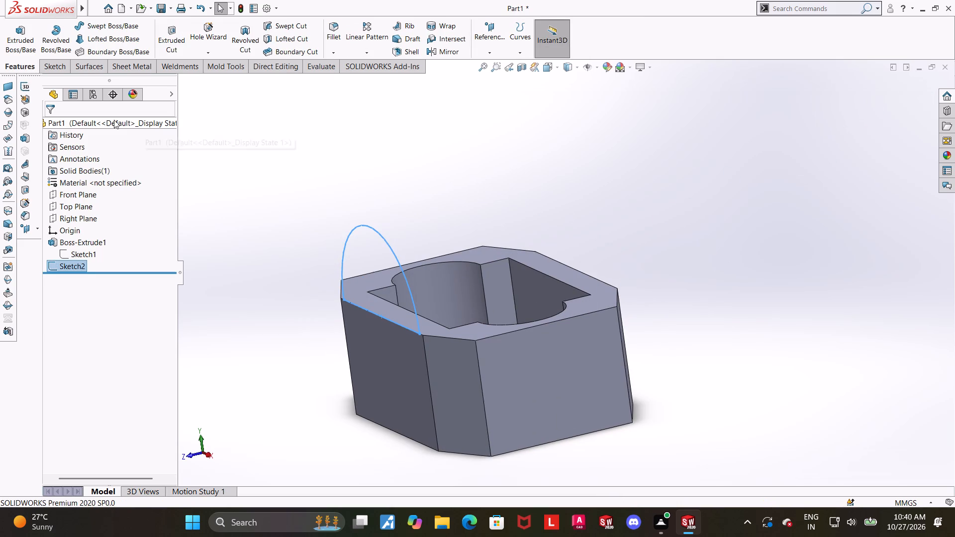
left_click(7, 37)
middle_click_drag(361, 222, 356, 239)
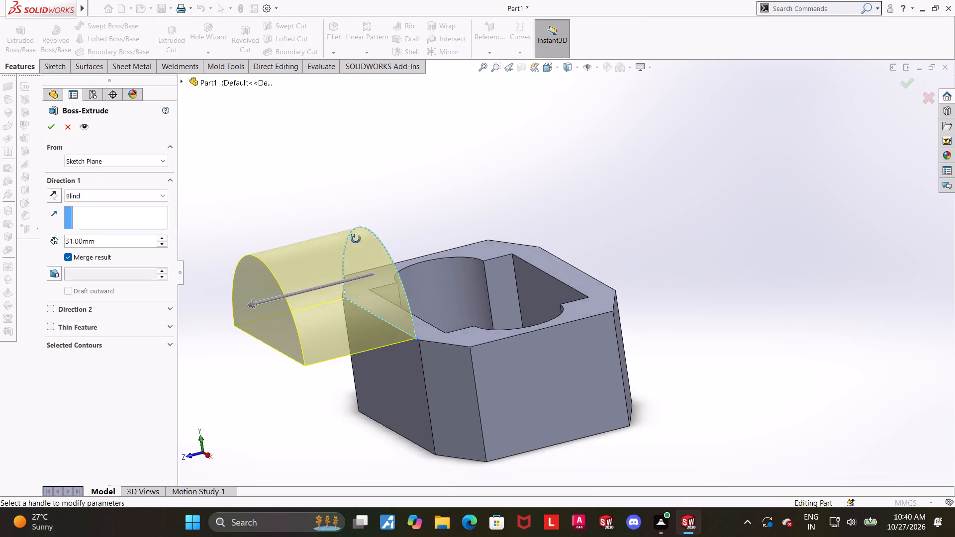
middle_click_drag(356, 239, 348, 272)
left_click(50, 194)
left_click(79, 191)
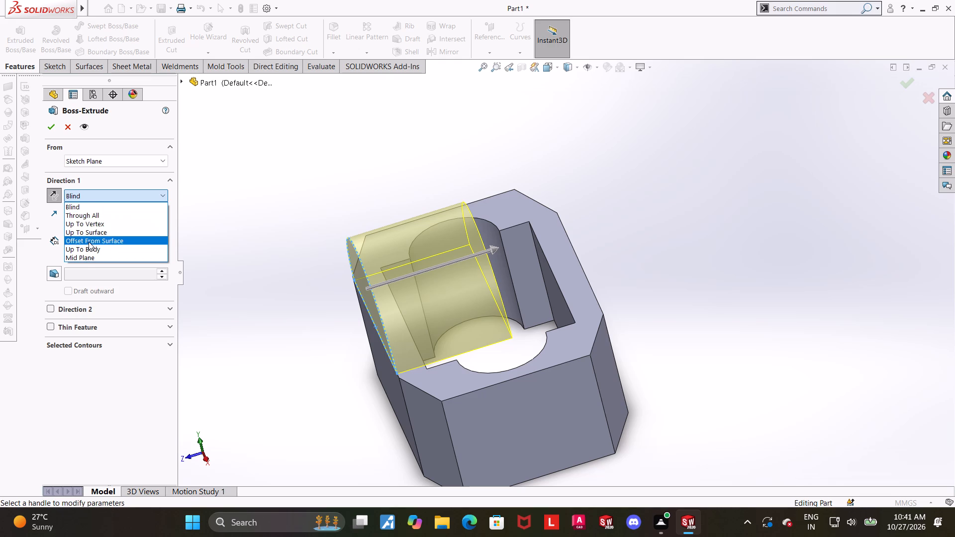
left_click(93, 234)
middle_click_drag(870, 361, 811, 392)
scroll(812, 391, "up", 1)
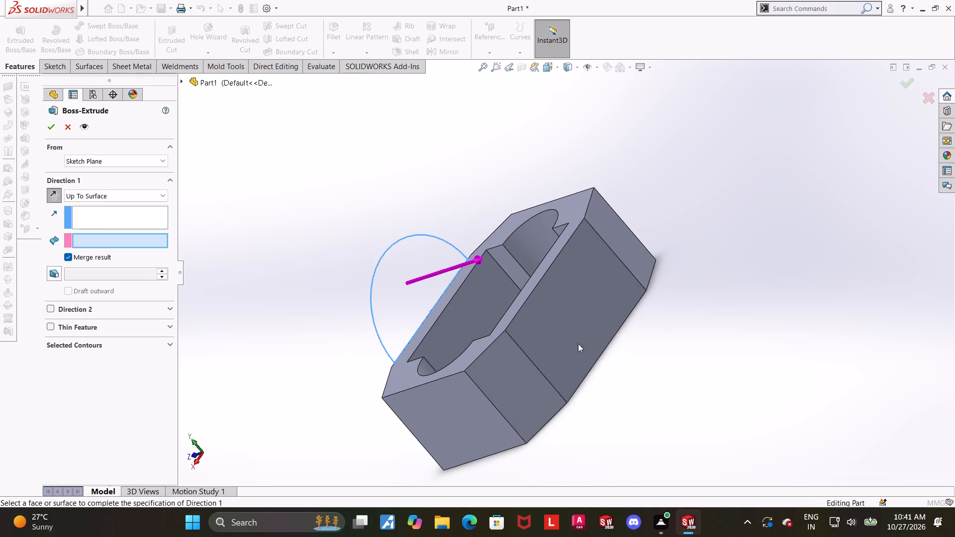
left_click(474, 322)
middle_click_drag(504, 320, 558, 344)
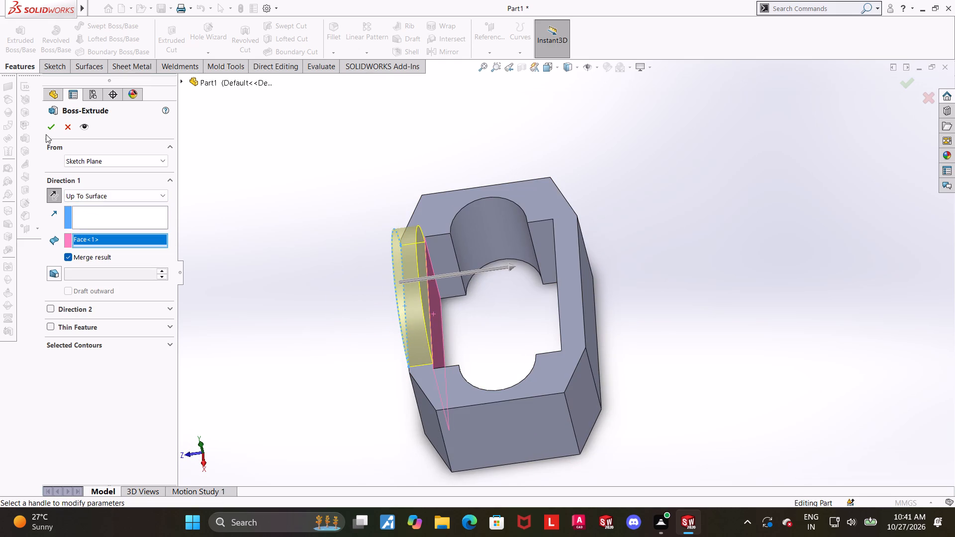
left_click(48, 132)
left_click(268, 276)
Examine the extruded semicircular boss and the cutout block from the front, side and rear.
middle_click_drag(316, 302, 374, 274)
scroll(326, 285, "up", 1)
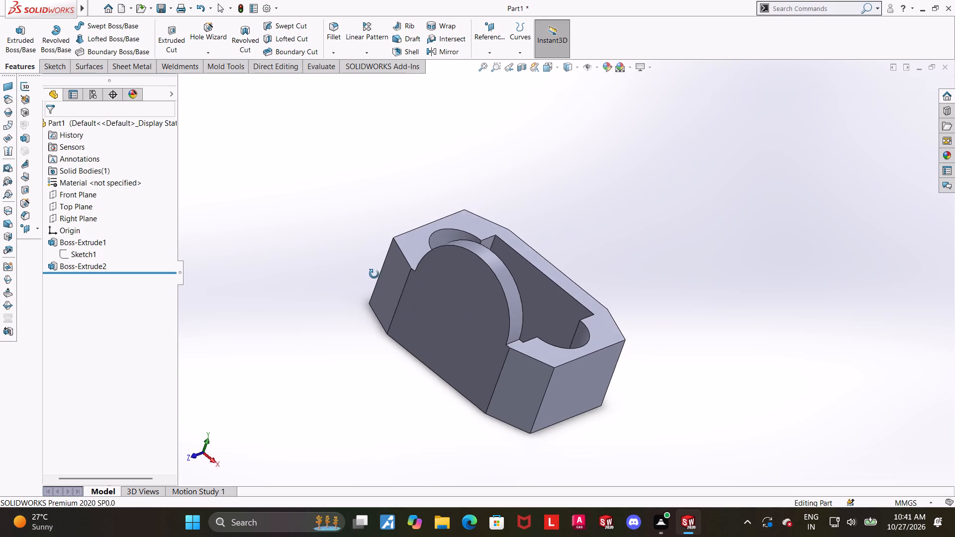
middle_click_drag(374, 274, 371, 270)
middle_click_drag(370, 271, 368, 244)
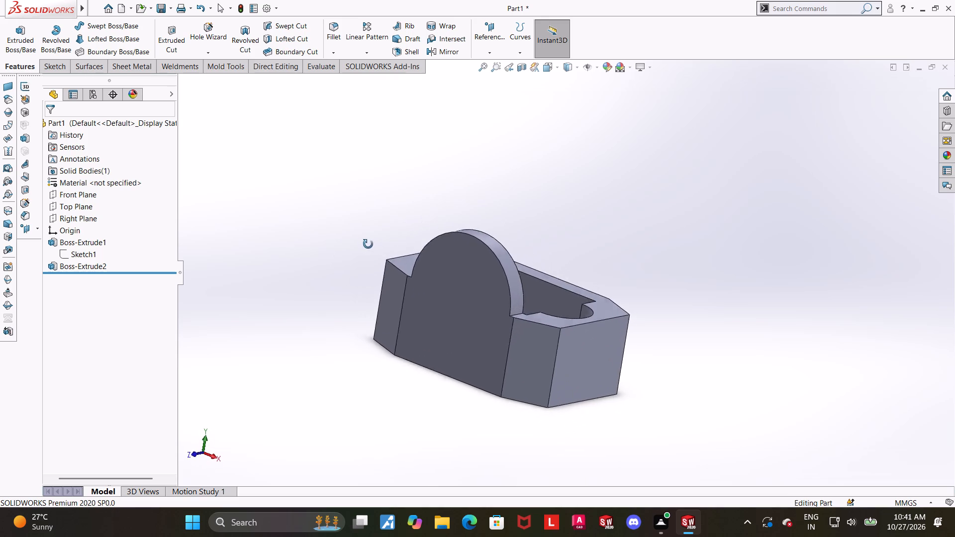
middle_click_drag(368, 244, 331, 245)
scroll(575, 258, "down", 3)
scroll(588, 284, "up", 1)
middle_click_drag(588, 285, 542, 309)
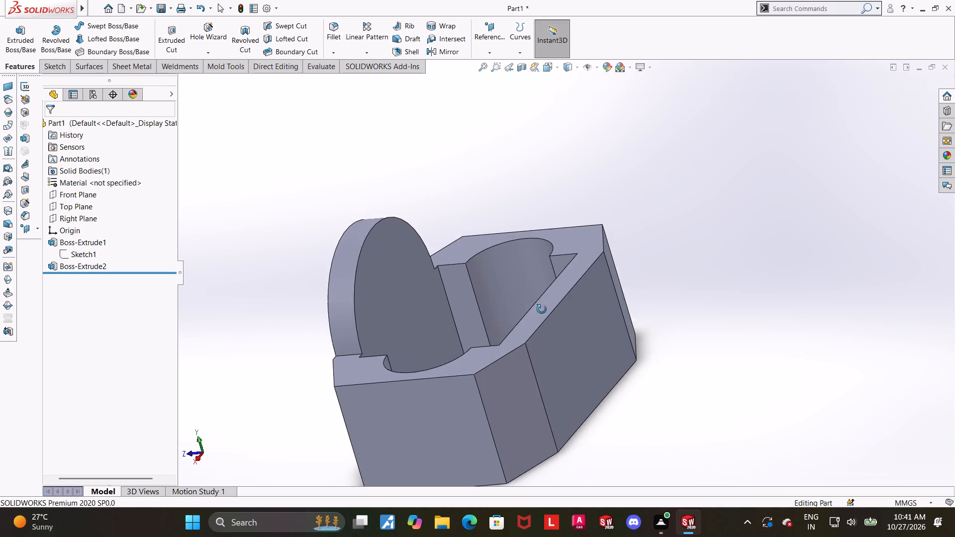
middle_click_drag(542, 309, 542, 310)
scroll(591, 311, "up", 1)
scroll(610, 318, "down", 1)
middle_click(605, 322)
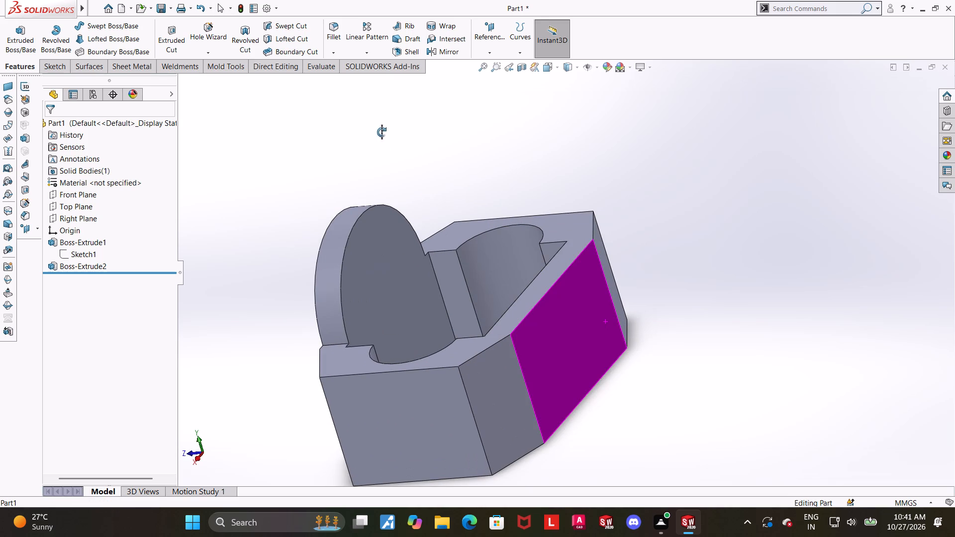
left_click(438, 109)
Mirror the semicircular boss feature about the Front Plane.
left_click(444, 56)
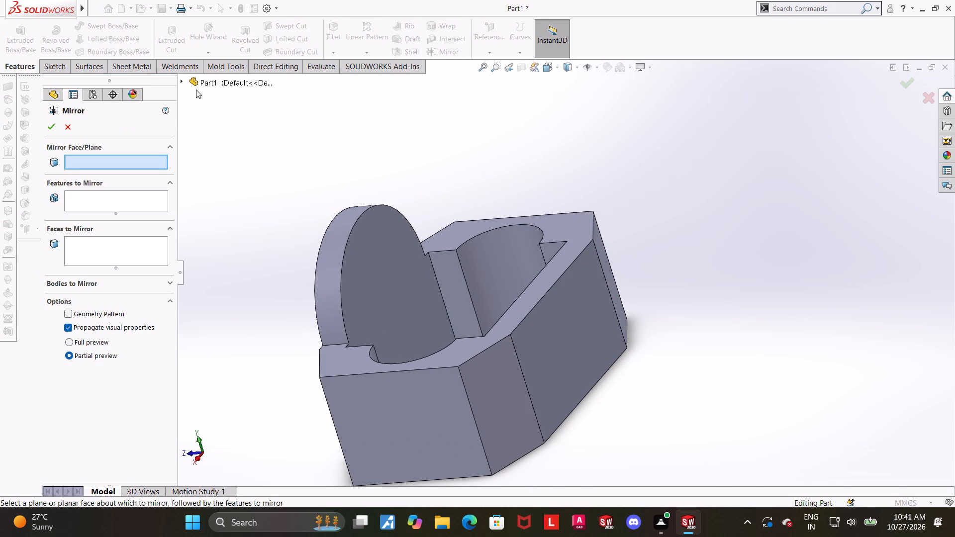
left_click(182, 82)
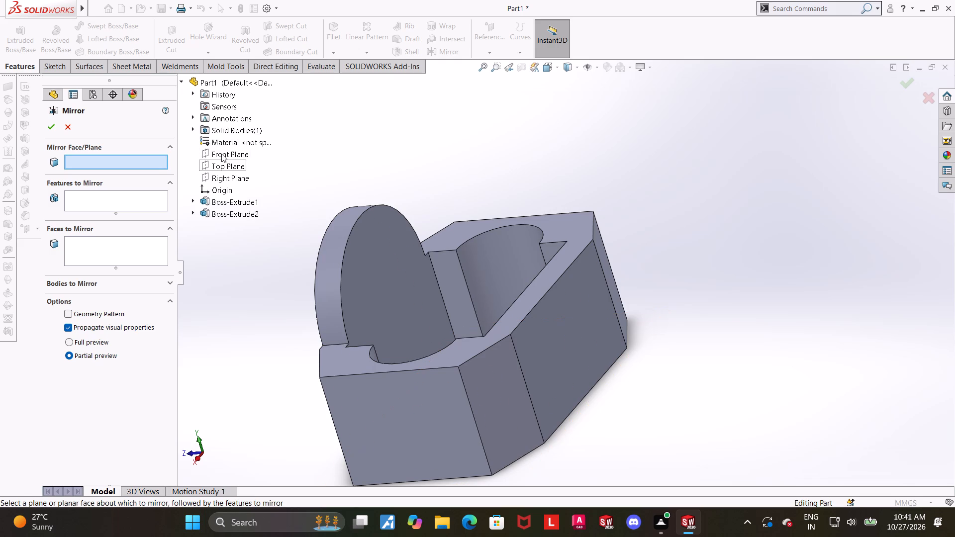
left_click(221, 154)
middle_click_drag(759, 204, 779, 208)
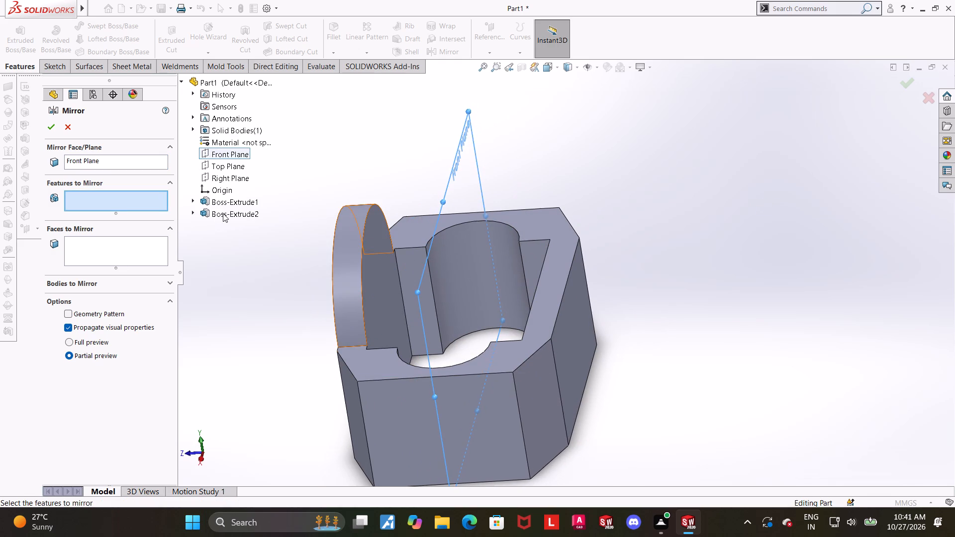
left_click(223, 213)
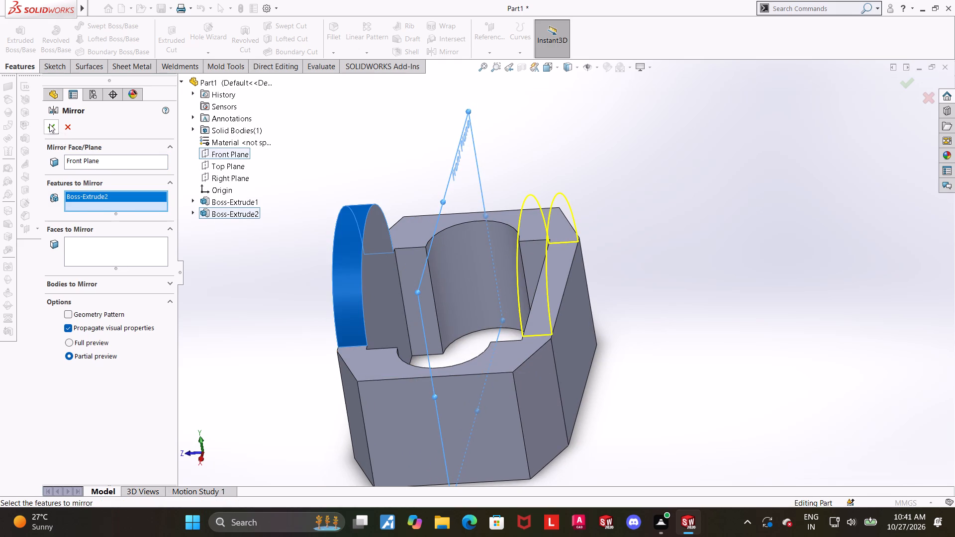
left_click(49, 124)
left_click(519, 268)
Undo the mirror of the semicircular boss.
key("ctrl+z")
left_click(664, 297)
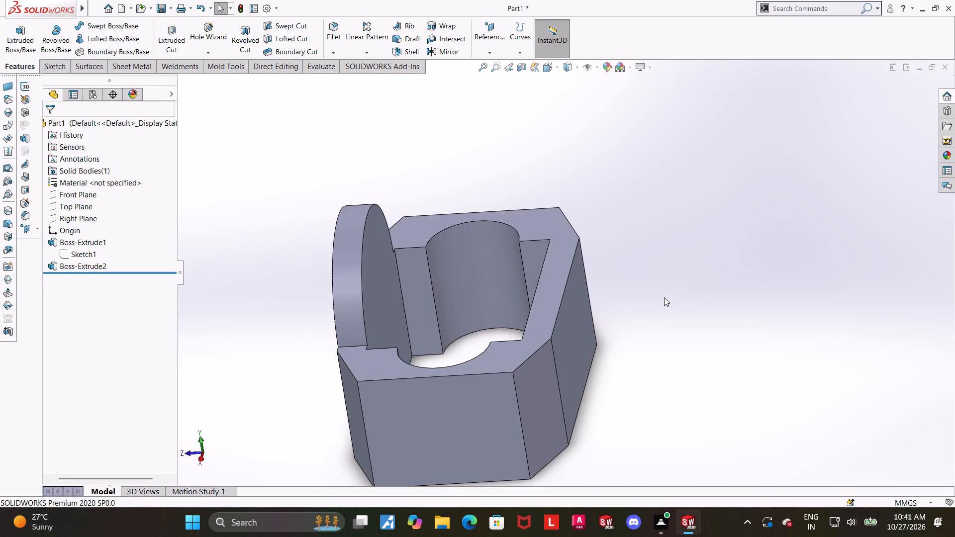
On the block's rear face, sketch a 180° centerpoint arc centred on the upper edge's midpoint, matching the existing boss's outline.
middle_click_drag(645, 284, 573, 281)
left_click(529, 322)
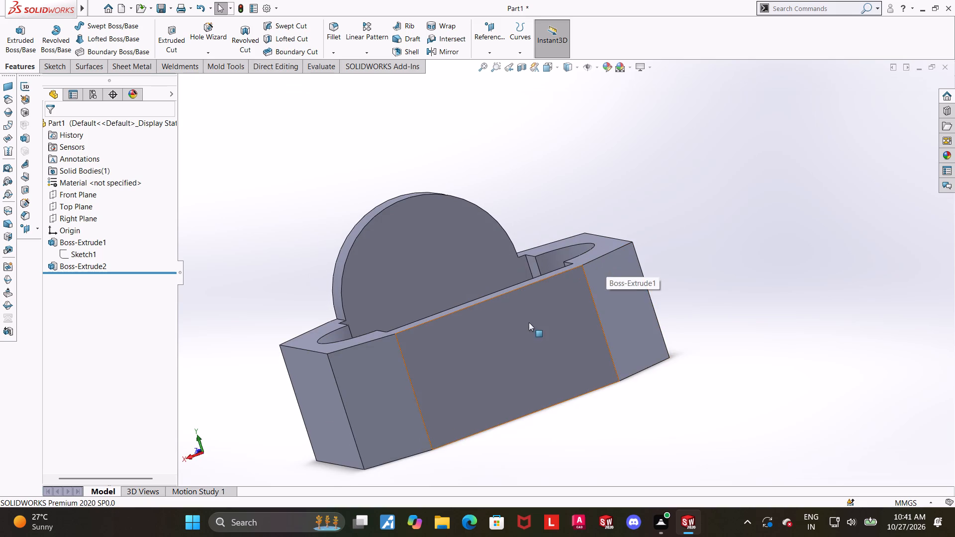
left_click(579, 289)
left_click(66, 284)
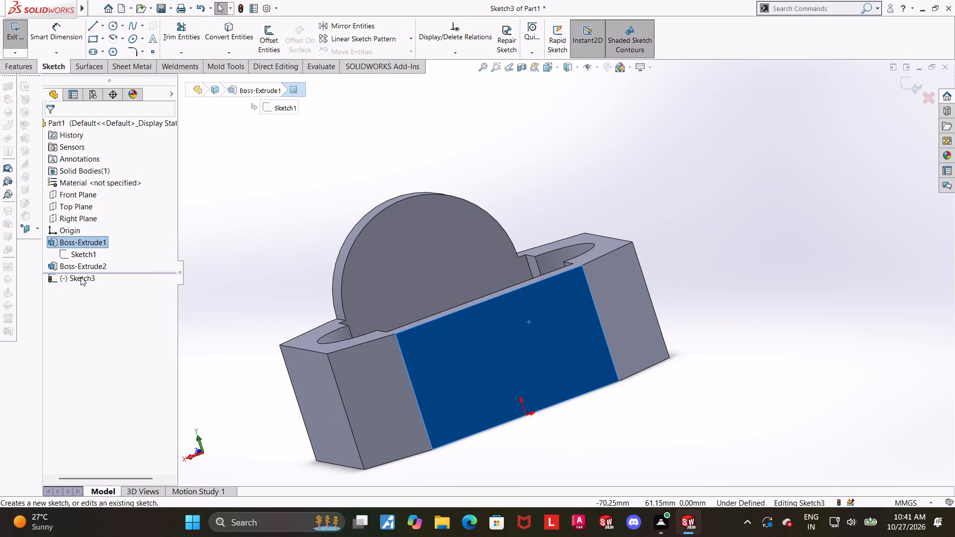
left_click(81, 277)
left_click(107, 265)
scroll(469, 336, "up", 4)
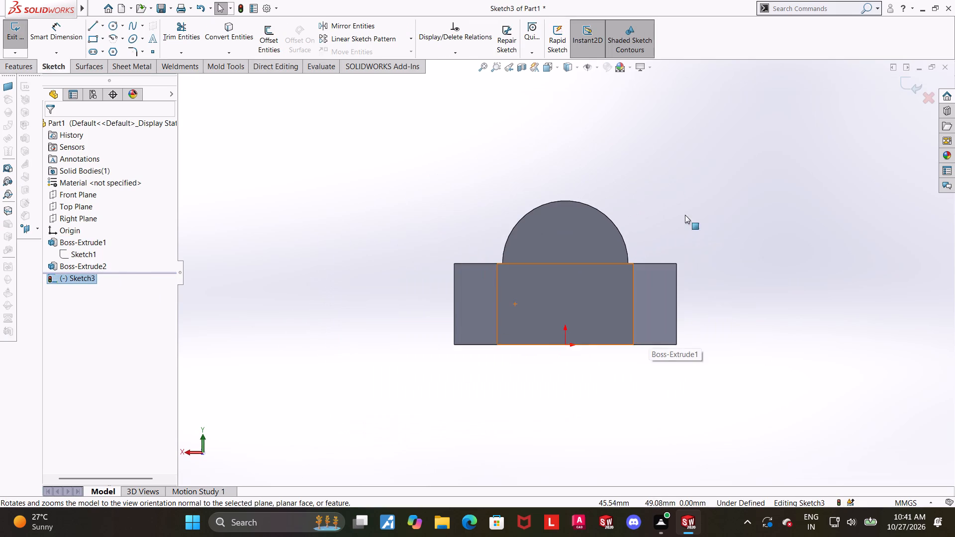
scroll(685, 215, "down", 3)
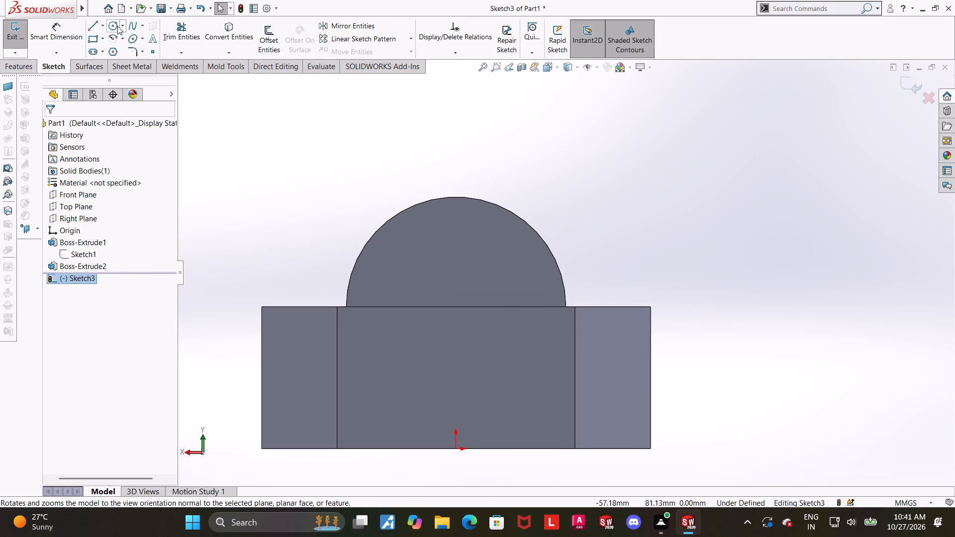
left_click(115, 38)
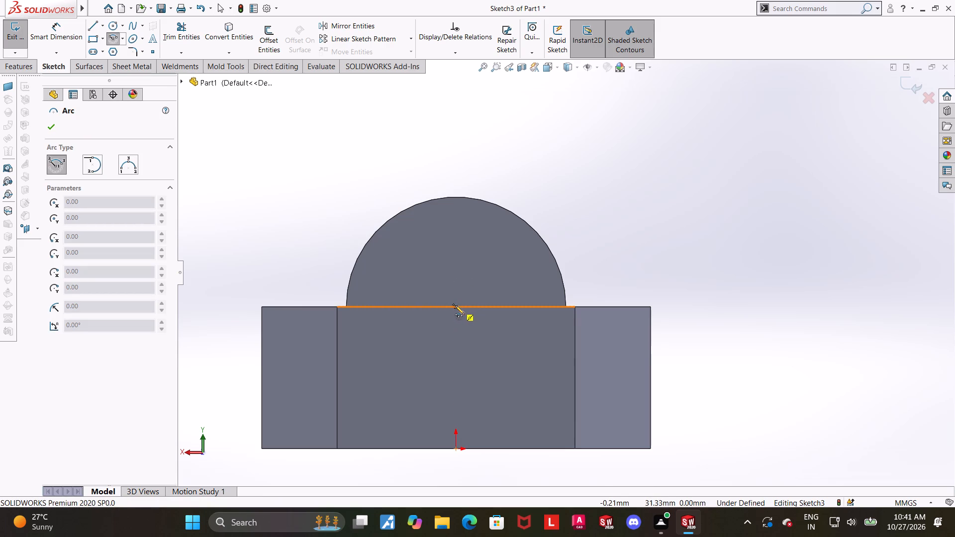
left_click(455, 305)
left_click(346, 307)
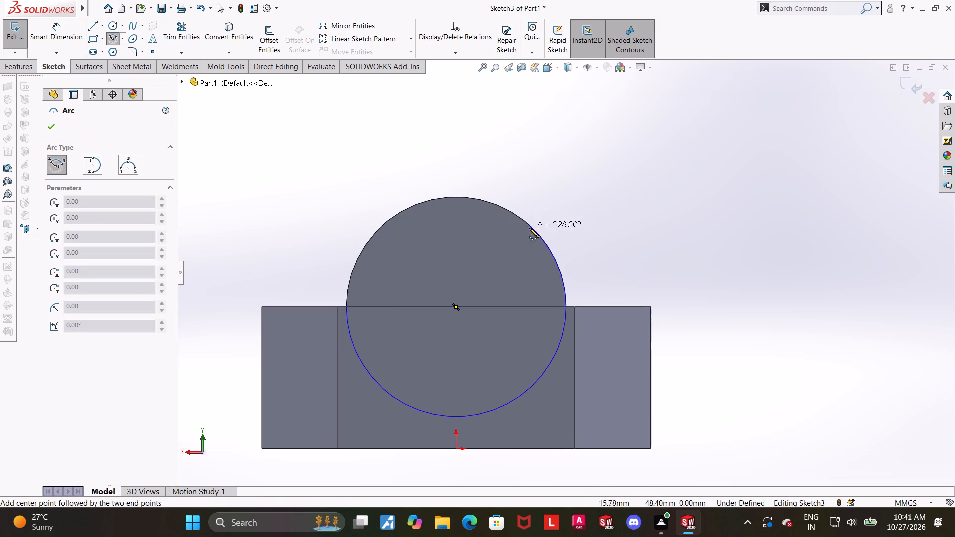
left_click(565, 305)
key("Escape")
key("Escape")
Close the semicircular profile with a line between the arc's two endpoints.
left_click(92, 28)
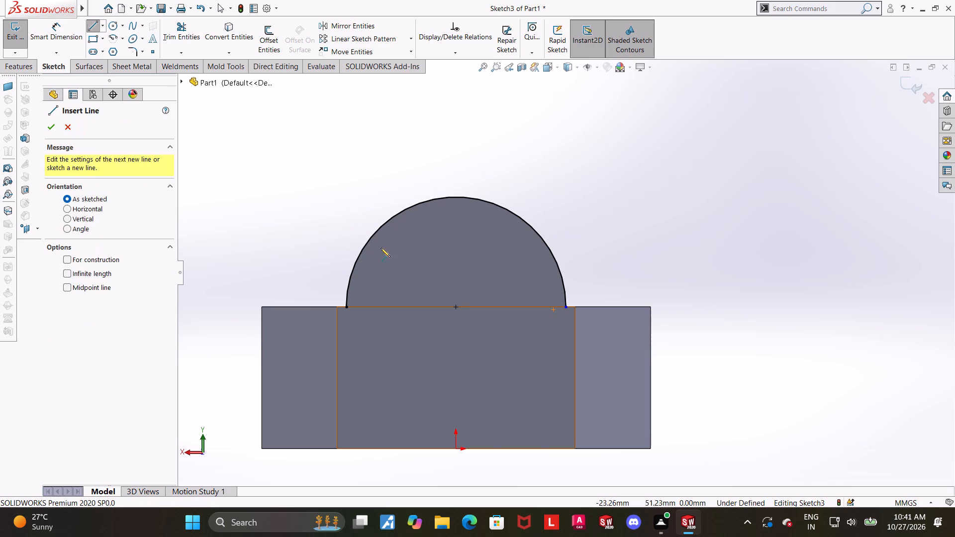
left_click(349, 309)
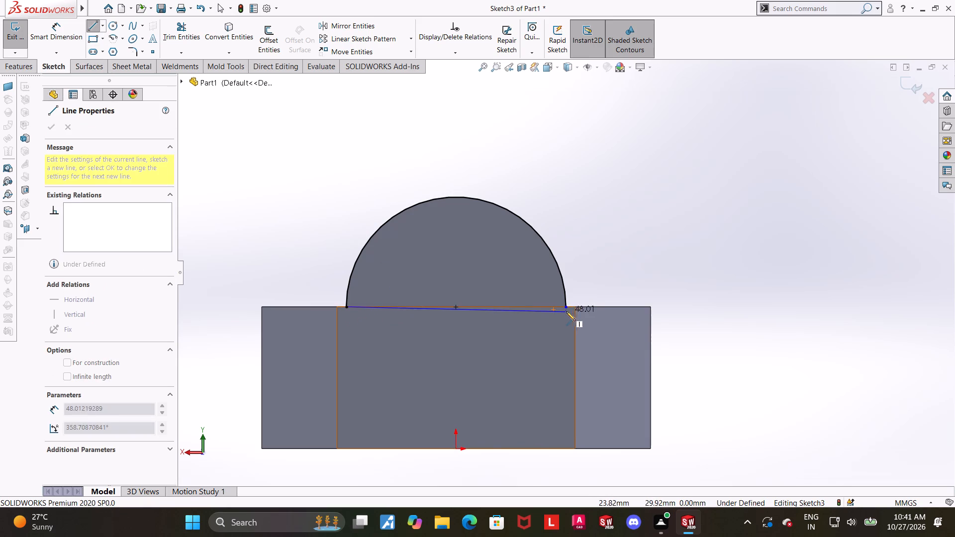
left_click(568, 309)
key("Escape")
key("Escape")
key("Escape")
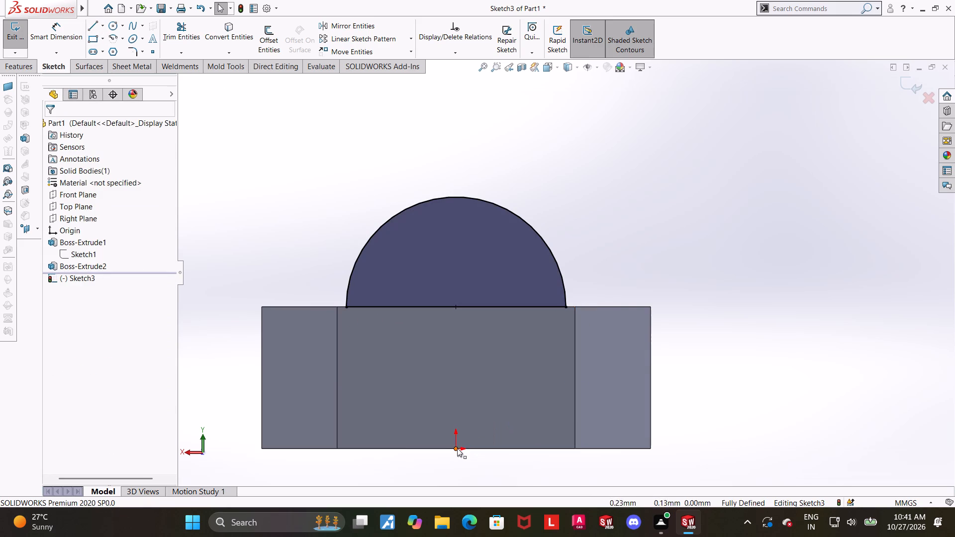
Add a Vertical relation between the origin and the arc's centre point.
left_click(457, 448)
left_click(454, 309, "ctrl")
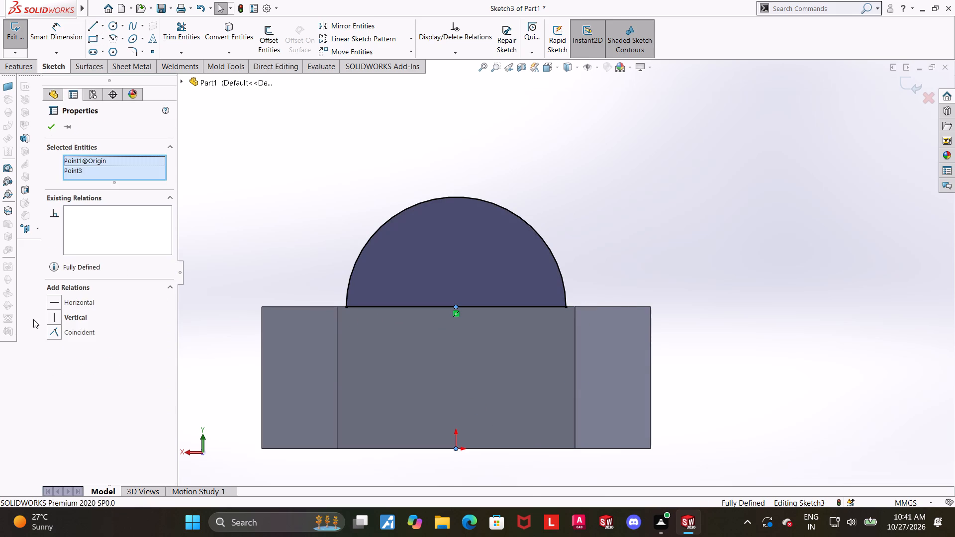
left_click(54, 322)
left_click(768, 230)
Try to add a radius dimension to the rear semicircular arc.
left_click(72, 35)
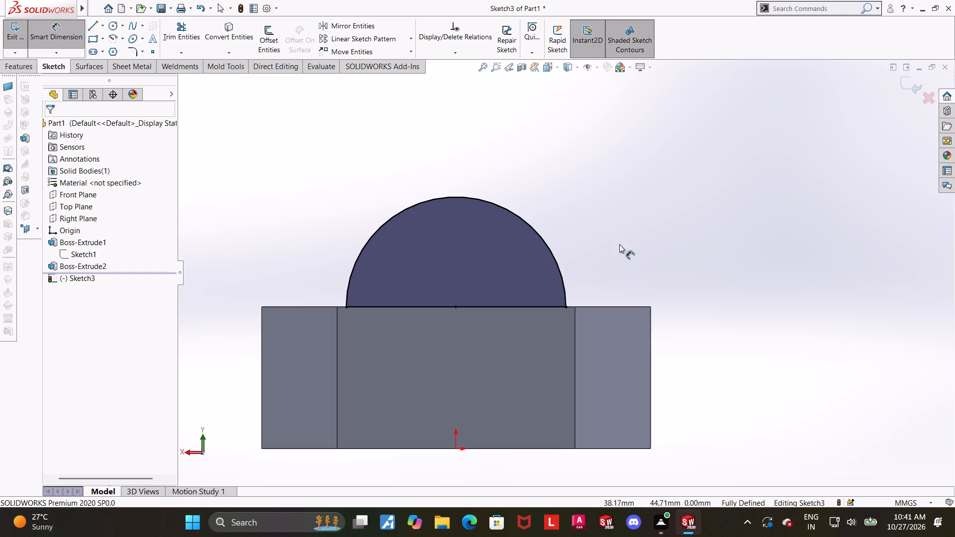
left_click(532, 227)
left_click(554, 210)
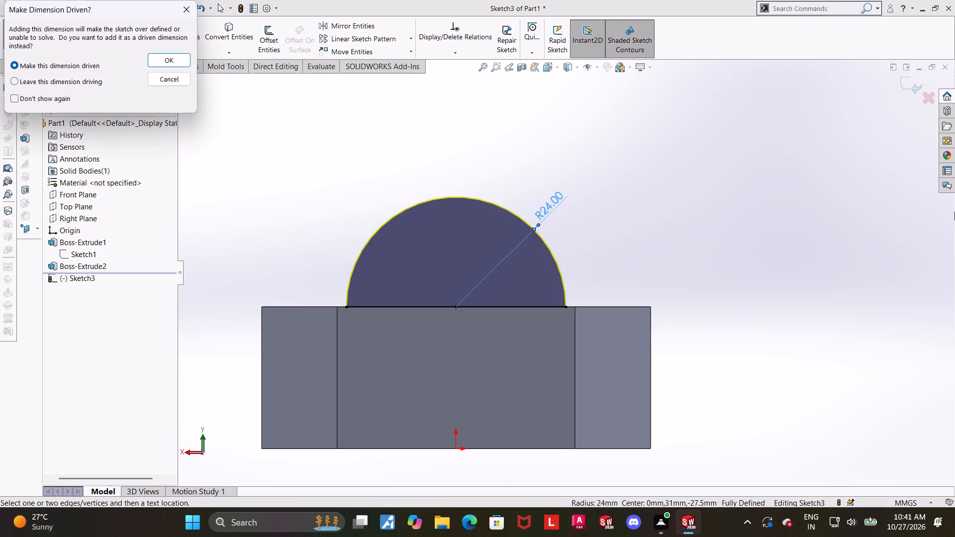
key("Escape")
Exit the sketch and extrude the rear semicircle inward with Up To Surface, ending at the rear wall's inner cutout face.
left_click(906, 88)
scroll(746, 189, "up", 4)
middle_click_drag(610, 261, 698, 275)
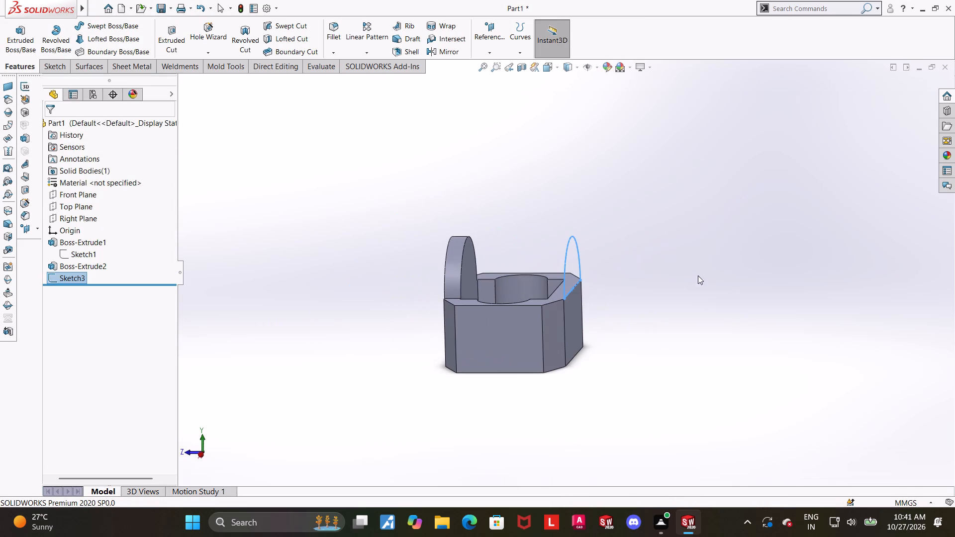
middle_click_drag(698, 275, 702, 278)
left_click(36, 37)
middle_click_drag(603, 235, 648, 224)
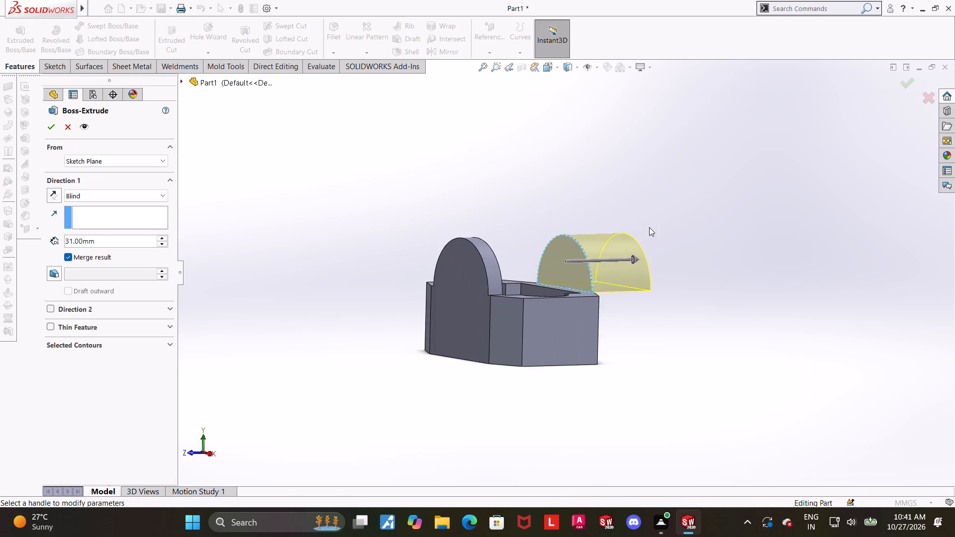
scroll(649, 227, "up", 1)
scroll(648, 229, "down", 3)
left_click(64, 193)
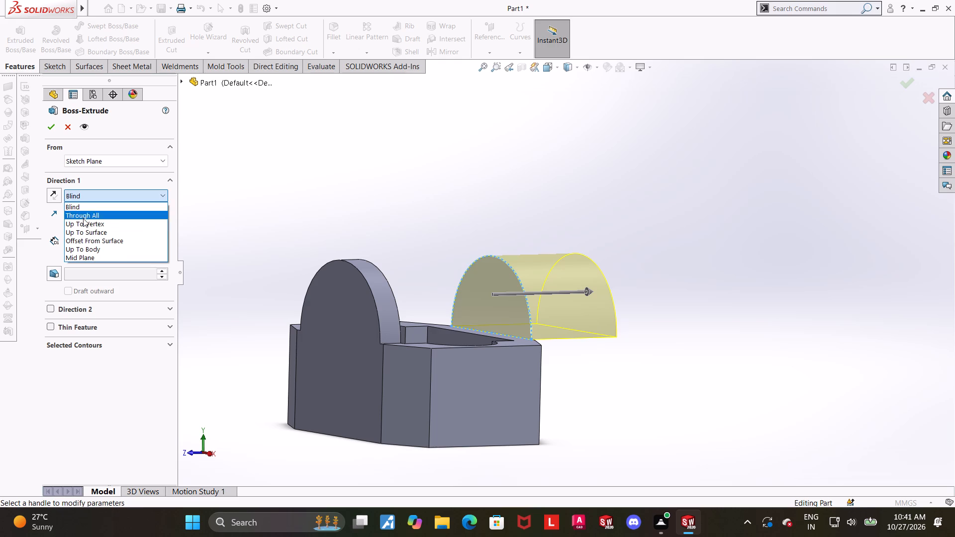
left_click(89, 232)
middle_click_drag(485, 341, 482, 379)
left_click(466, 345)
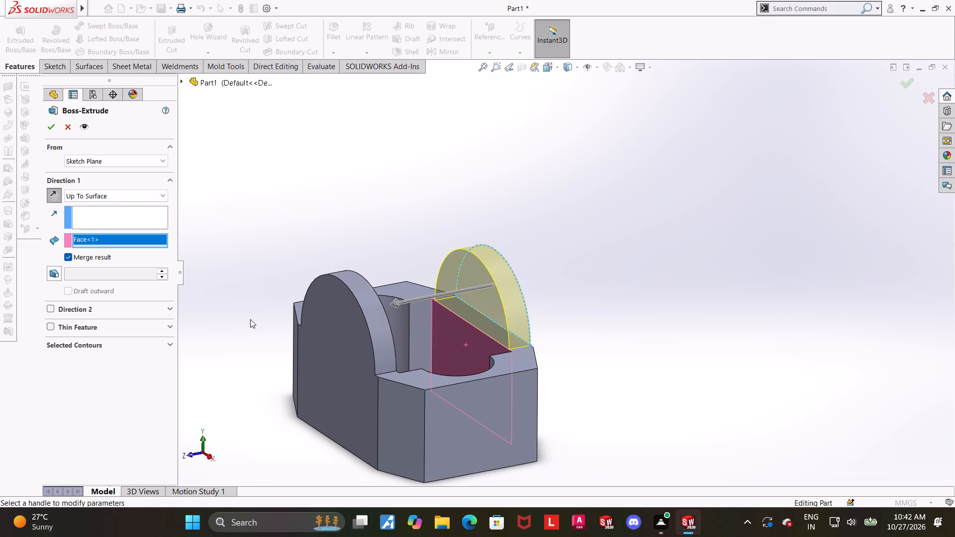
left_click(51, 129)
left_click(584, 275)
Start a sketch on the front boss face and draw a circle about 22.5 mm in diameter, centred on the semicircle's centre.
middle_click_drag(584, 281, 584, 282)
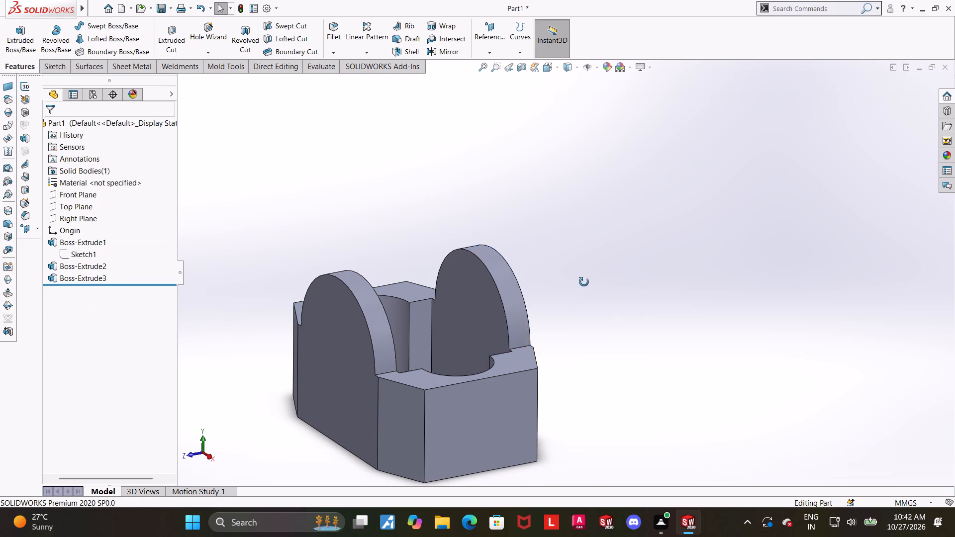
middle_click_drag(584, 282, 668, 271)
left_click(643, 323)
left_click(447, 338)
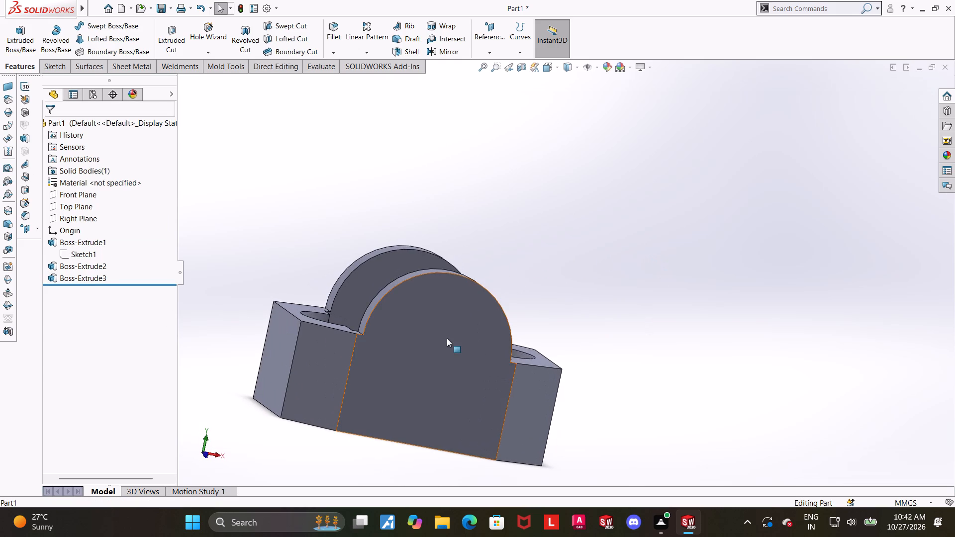
left_click(487, 313)
left_click(66, 293)
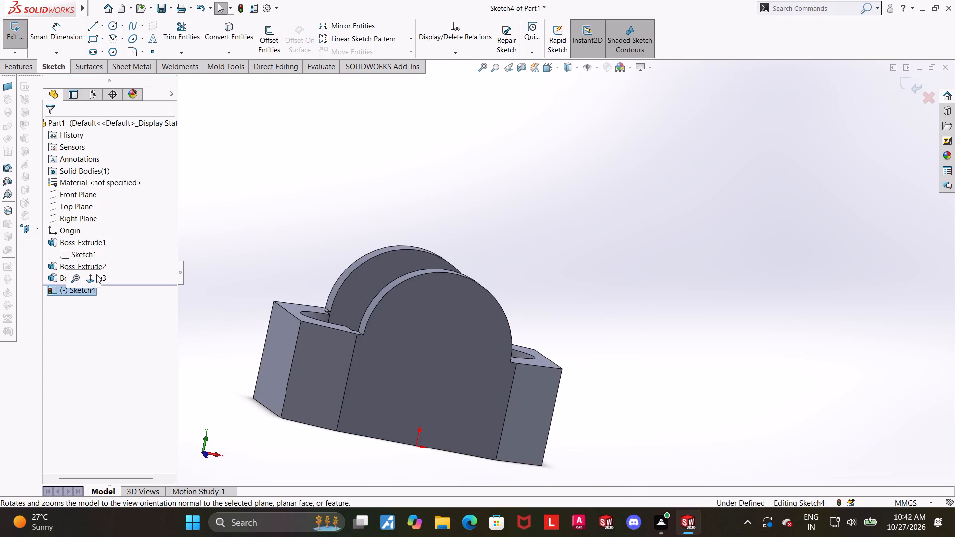
left_click(85, 281)
left_click(111, 21)
scroll(727, 261, "up", 2)
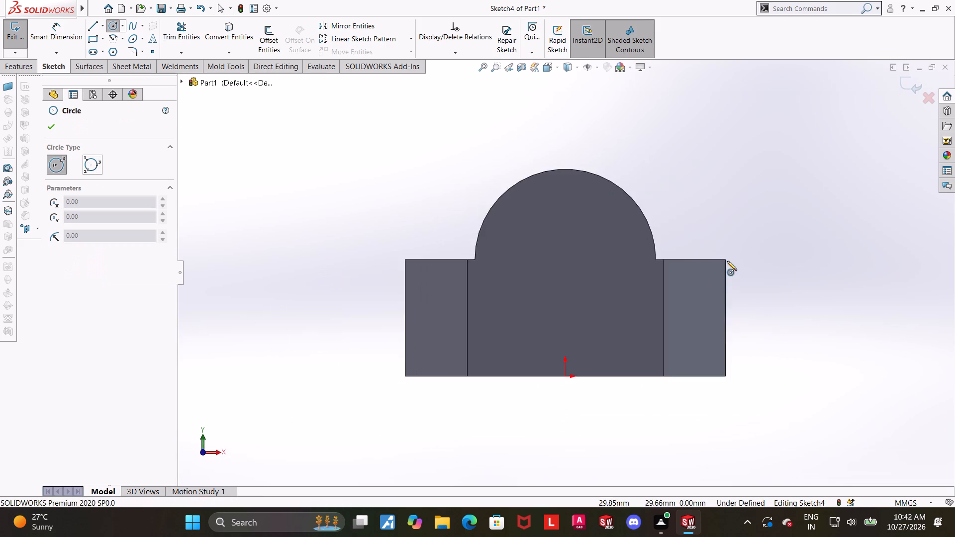
scroll(667, 226, "down", 3)
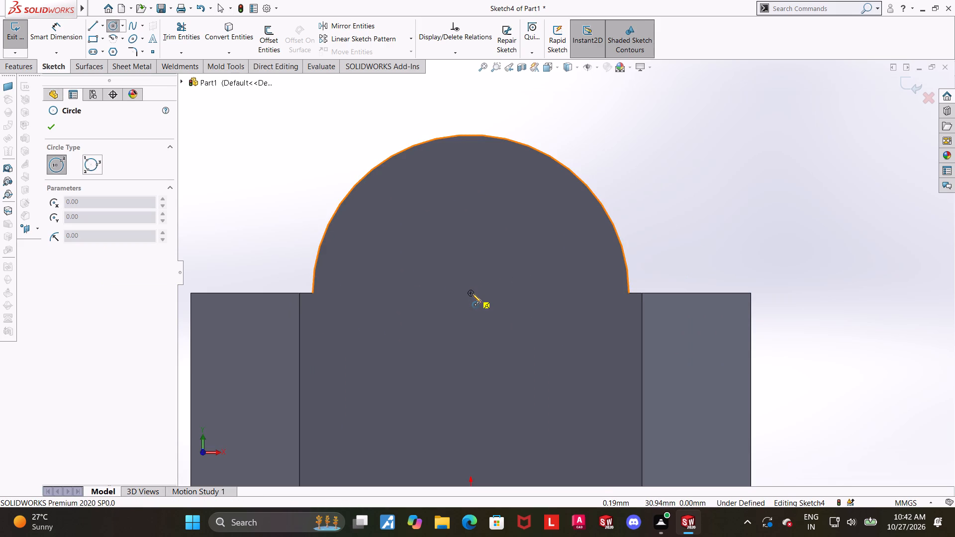
left_click(471, 294)
left_click(521, 239)
key("Escape")
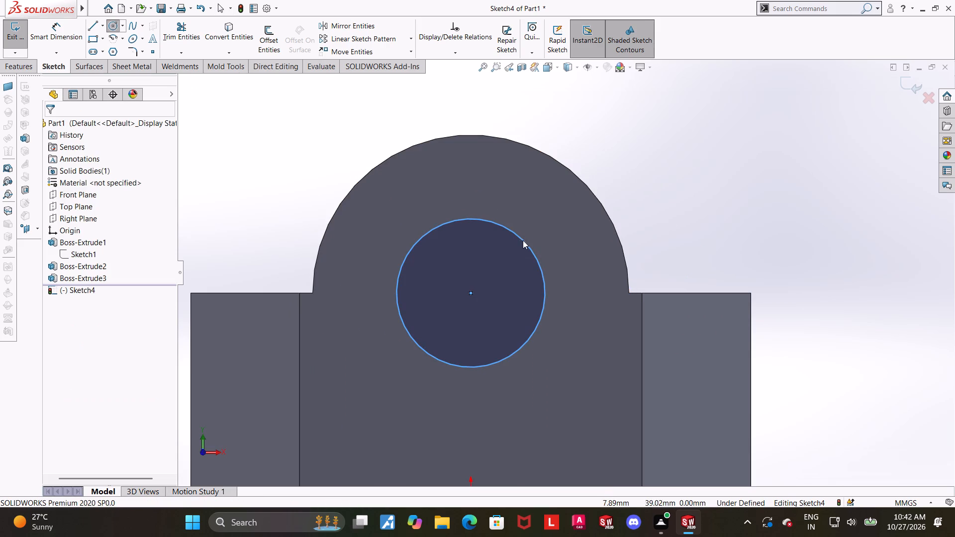
Dimension the circle on the front face with a diameter of 25 mm.
left_click(66, 25)
left_click(505, 225)
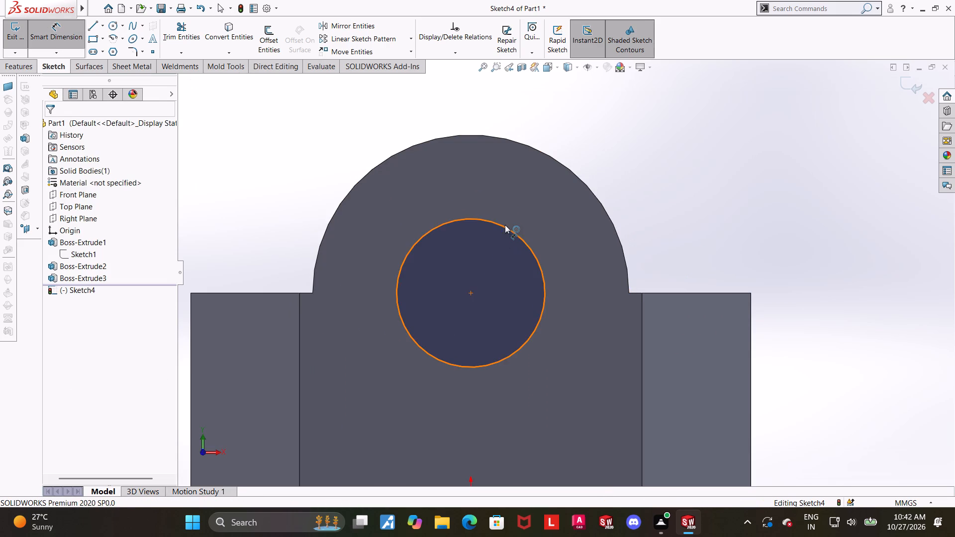
scroll(506, 223, "up", 2)
left_click(512, 141)
type("25")
key("Return")
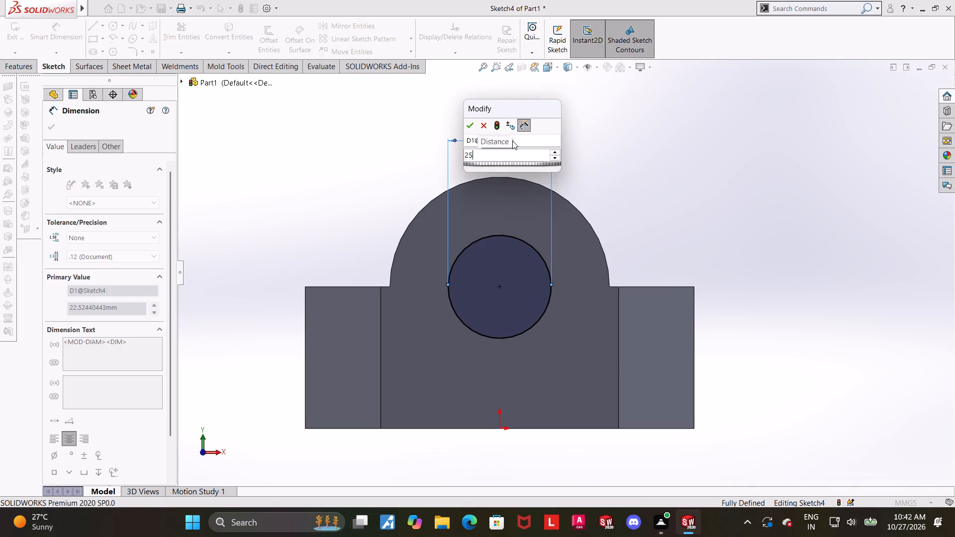
key("Escape")
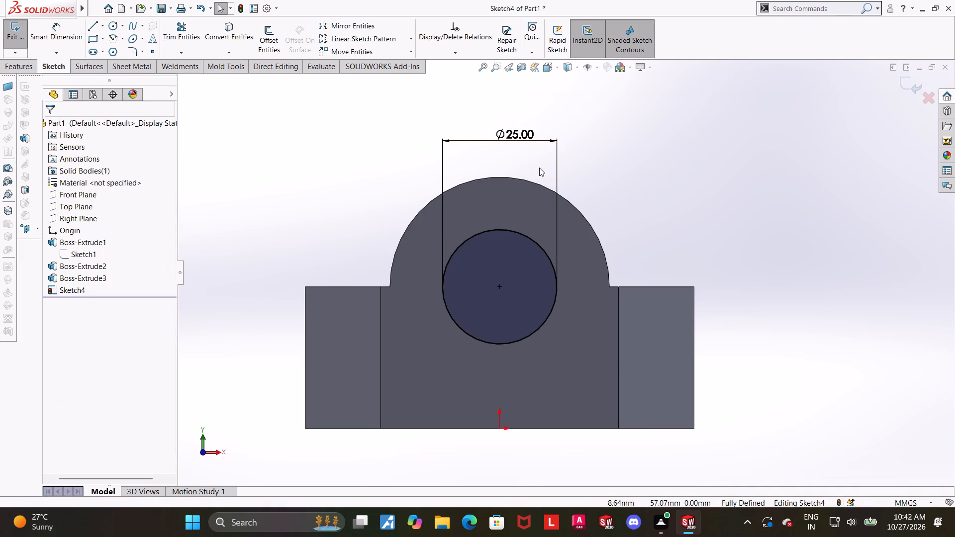
Exit the sketch and cut-extrude the 25 mm circle Through All, passing through both bosses.
scroll(574, 176, "up", 1)
scroll(478, 201, "down", 1)
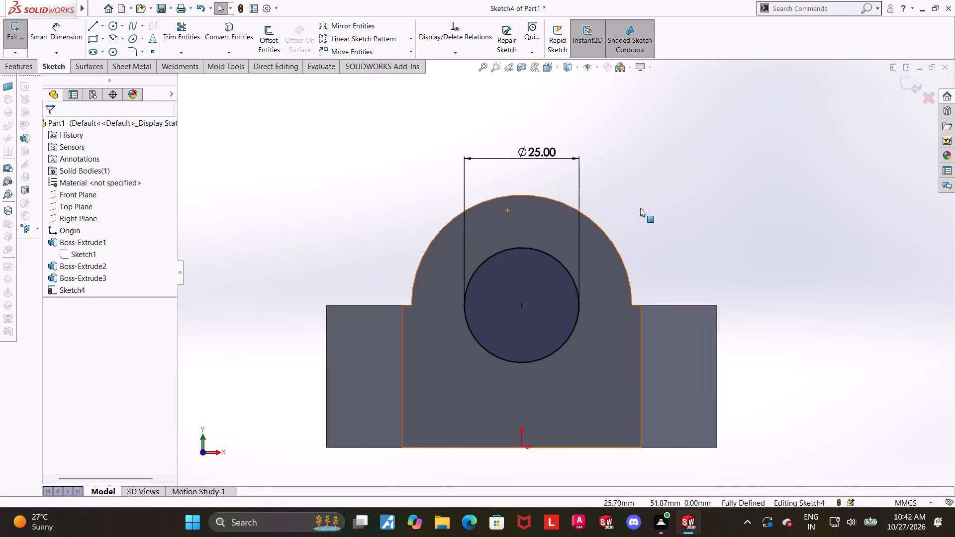
scroll(646, 206, "up", 1)
scroll(541, 207, "down", 1)
left_click(911, 87)
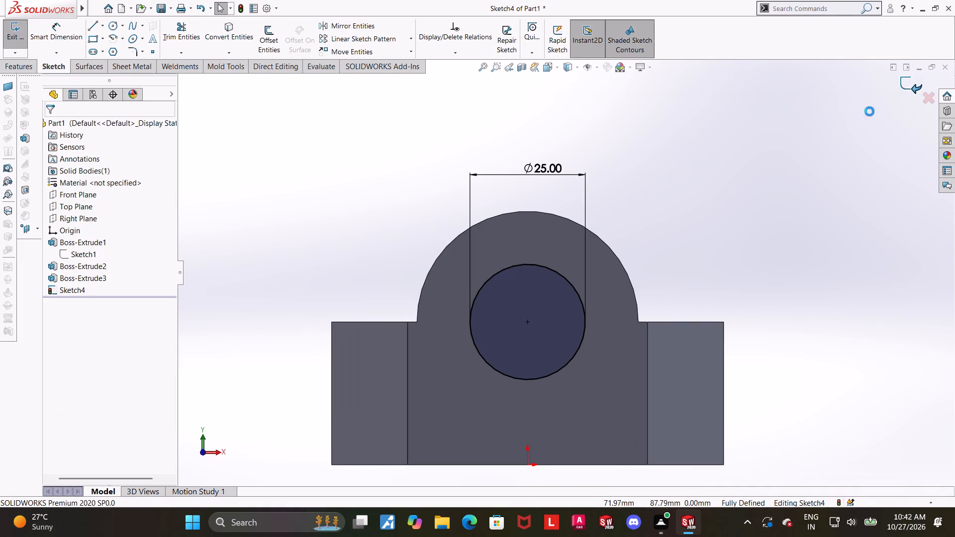
middle_click_drag(833, 139, 797, 147)
left_click(159, 38)
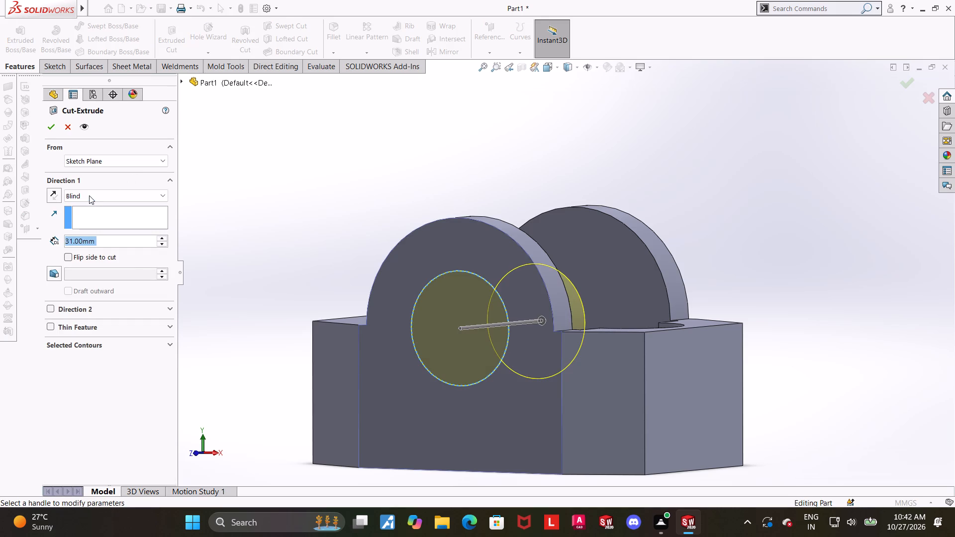
left_click(89, 196)
left_click(91, 212)
left_click(53, 122)
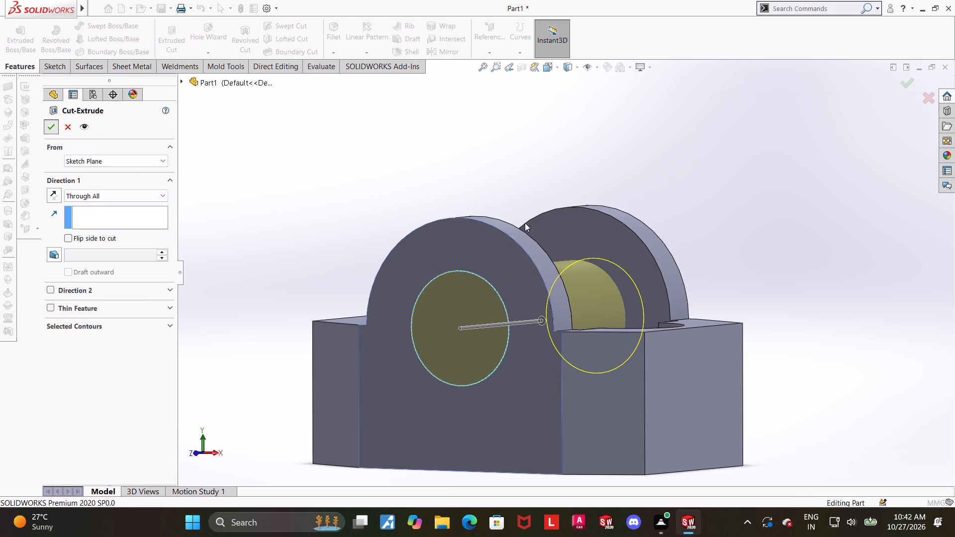
left_click(755, 234)
Examine the part with hidden lines visible in front, isometric and rotated views.
scroll(732, 228, "up", 1)
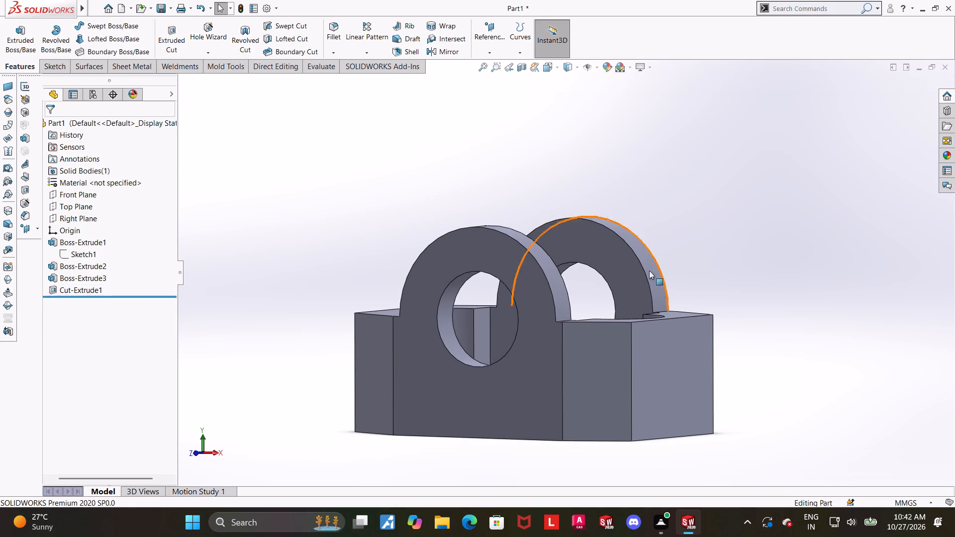
scroll(645, 276, "down", 1)
scroll(638, 326, "up", 2)
left_click(668, 290)
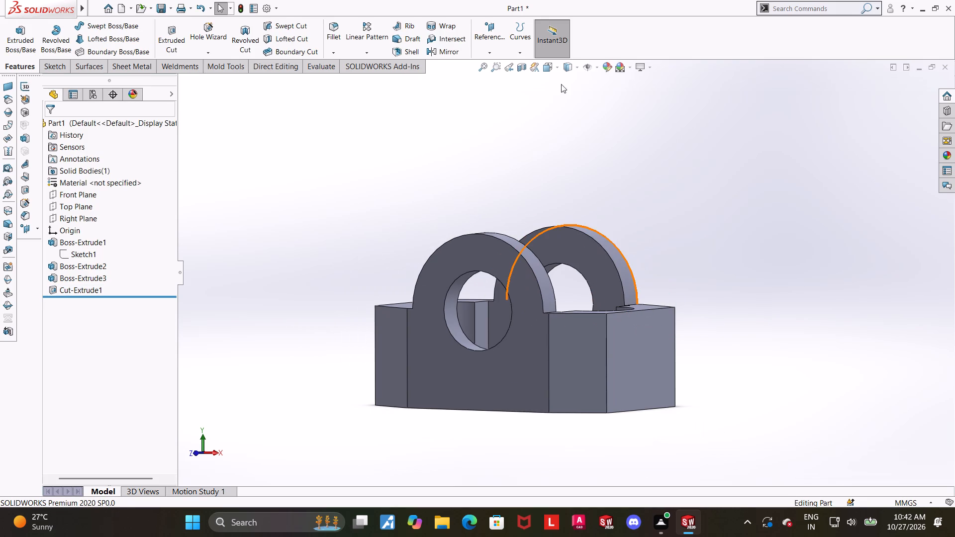
left_click(545, 69)
left_click(421, 335)
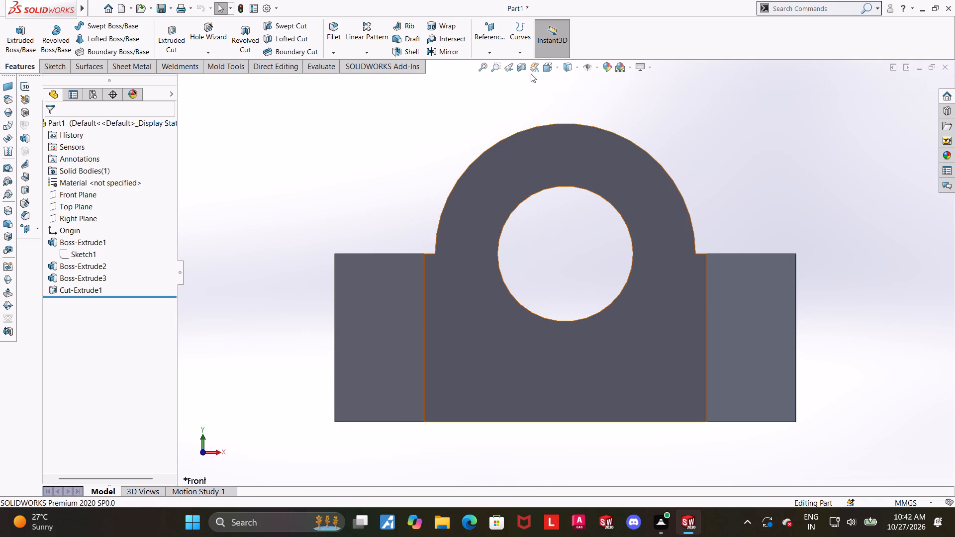
left_click(571, 65)
left_click(567, 118)
left_click(775, 185)
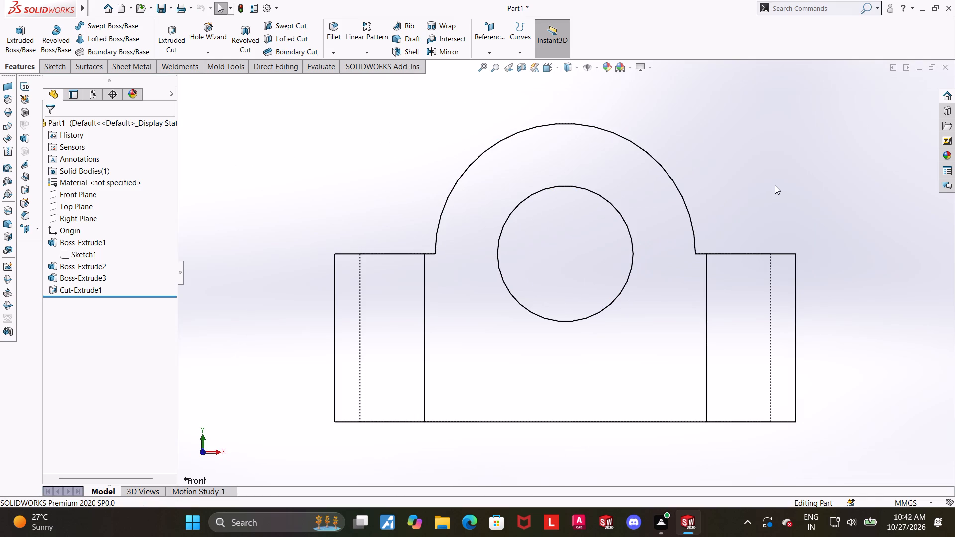
scroll(775, 185, "up", 1)
scroll(756, 178, "down", 1)
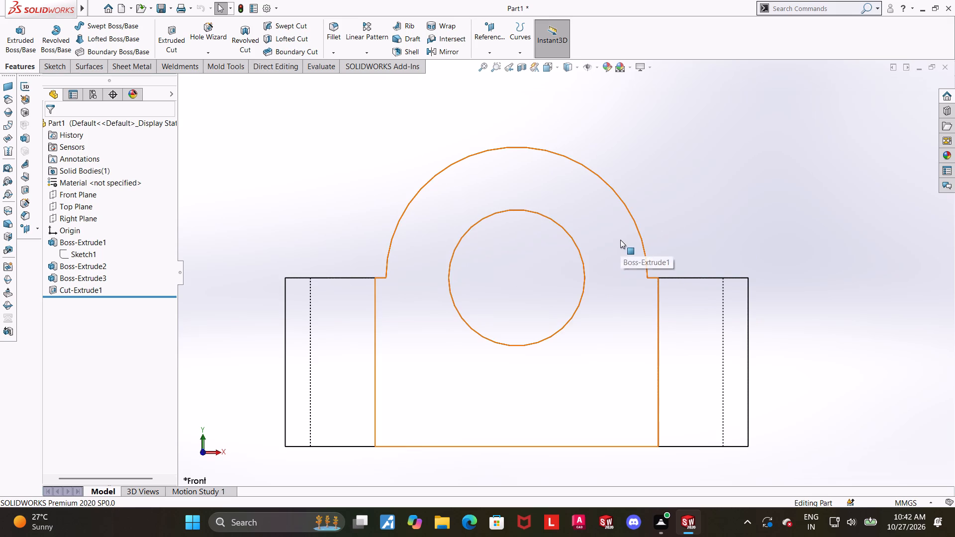
scroll(693, 224, "up", 1)
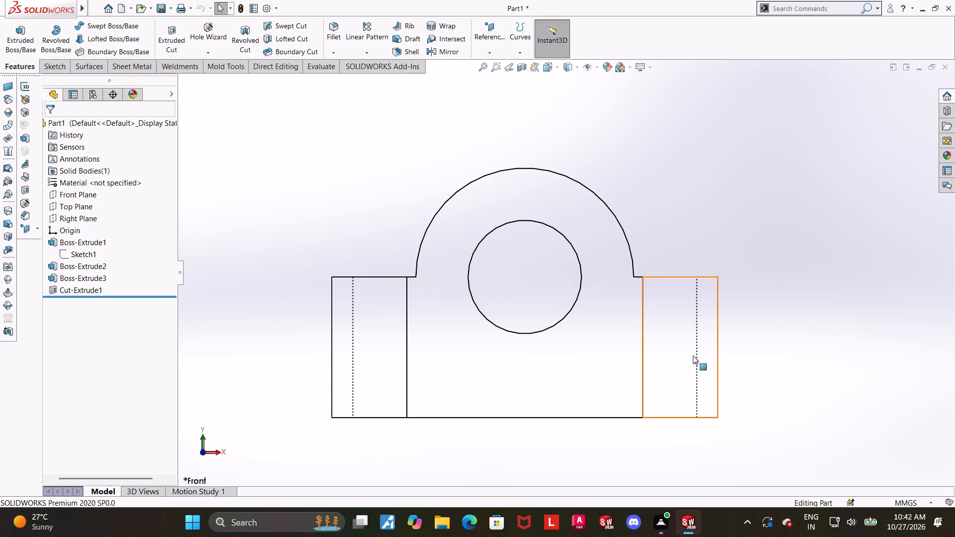
scroll(693, 355, "up", 1)
middle_click_drag(697, 332, 730, 366)
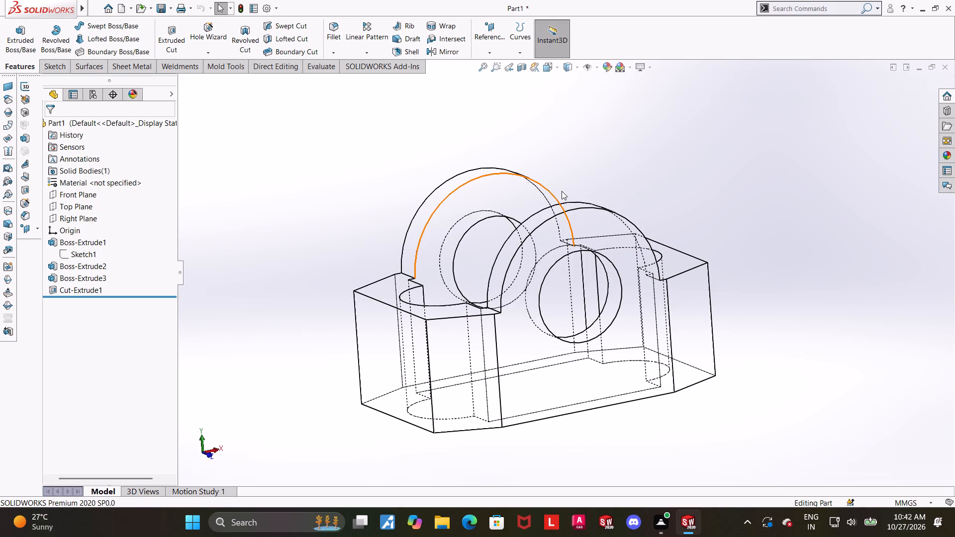
left_click(550, 69)
left_click(419, 283)
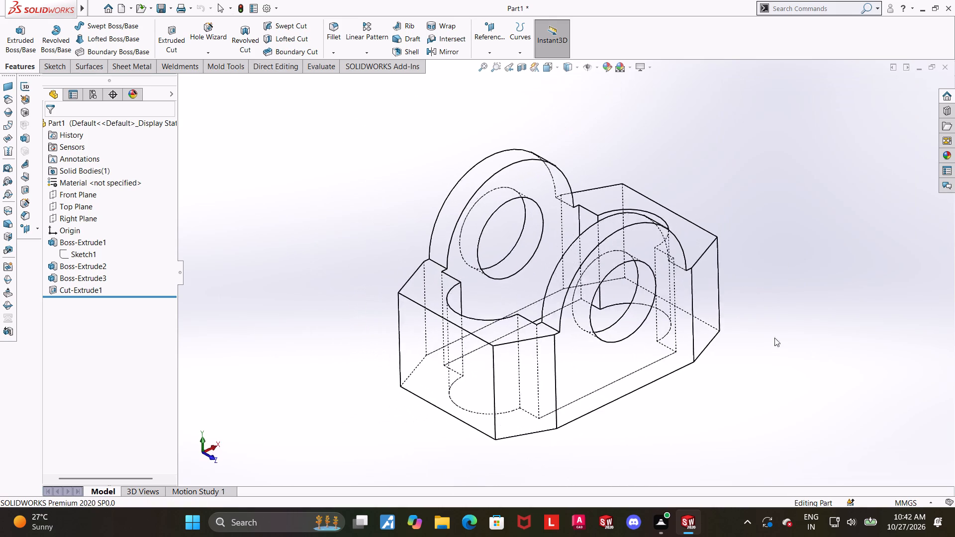
left_click(800, 360)
scroll(627, 332, "up", 1)
scroll(502, 204, "down", 2)
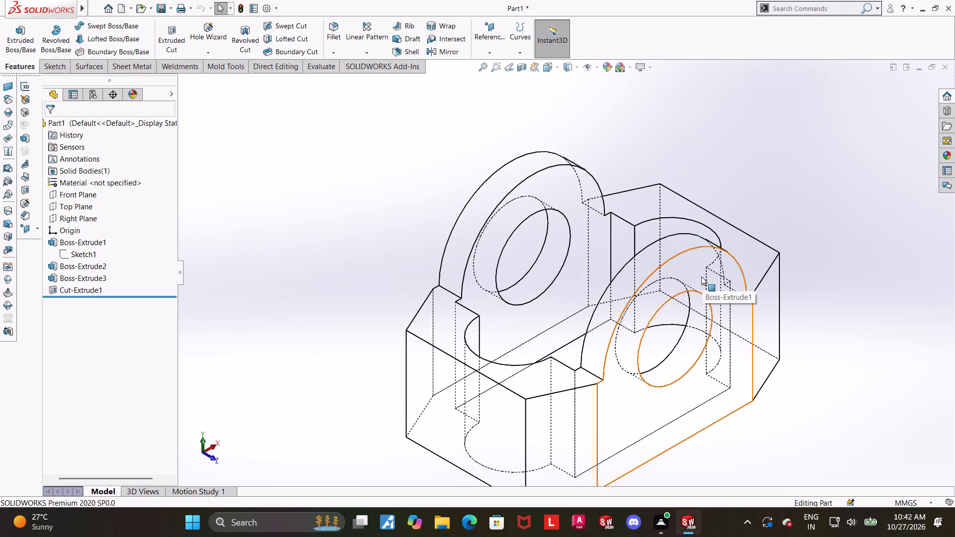
middle_click_drag(699, 277, 708, 408)
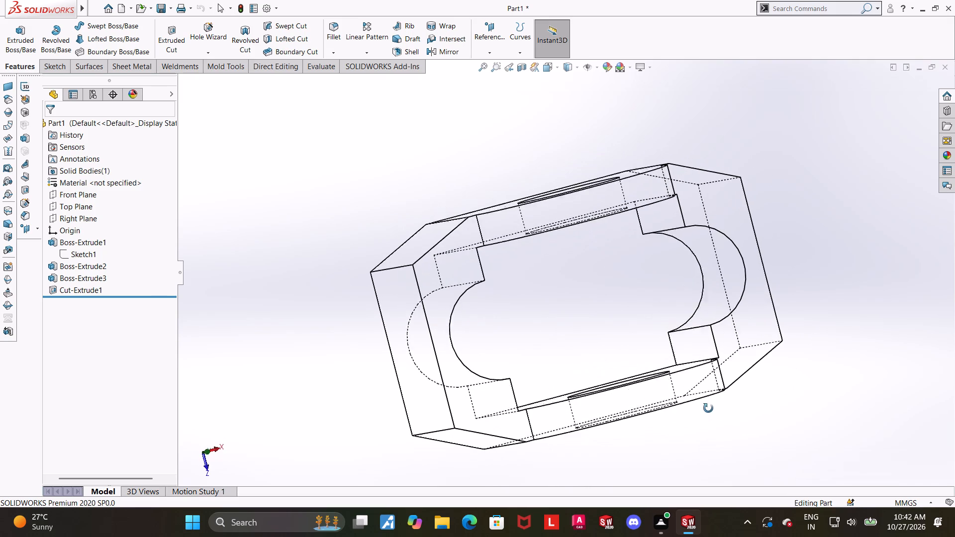
middle_click_drag(708, 408, 712, 426)
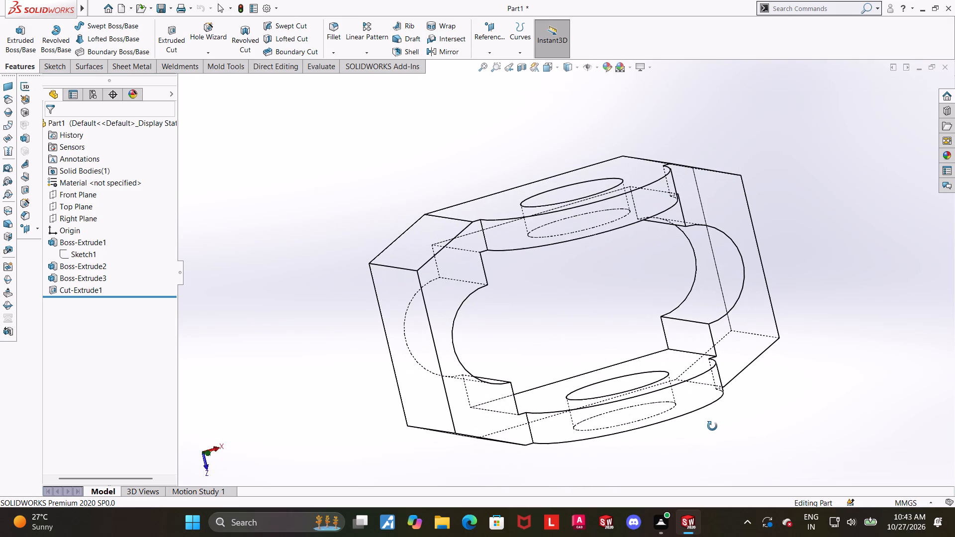
middle_click_drag(712, 426, 713, 426)
middle_click_drag(634, 352, 626, 292)
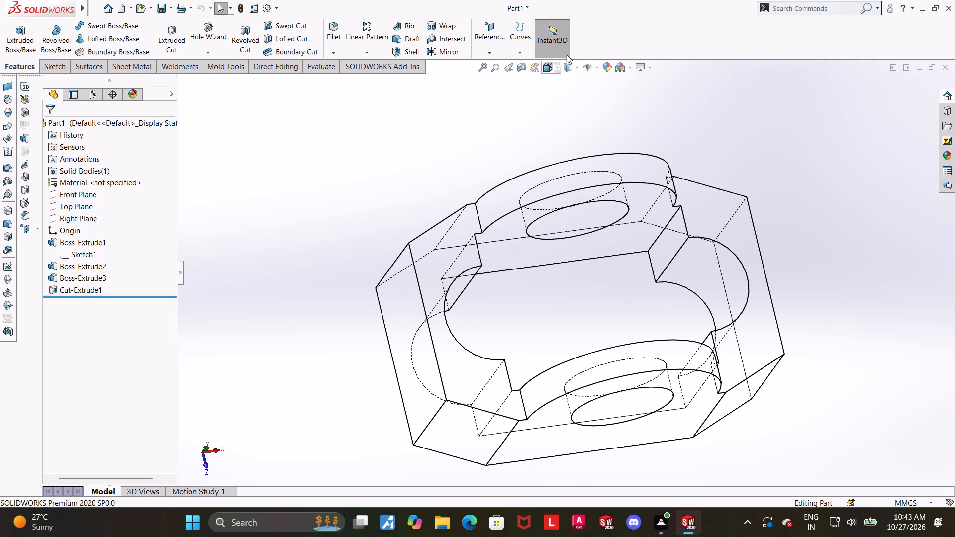
Restore the shaded-with-edges display and inspect the part from its underside.
left_click(574, 67)
left_click(572, 77)
scroll(605, 216, "up", 5)
middle_click_drag(688, 430, 686, 196)
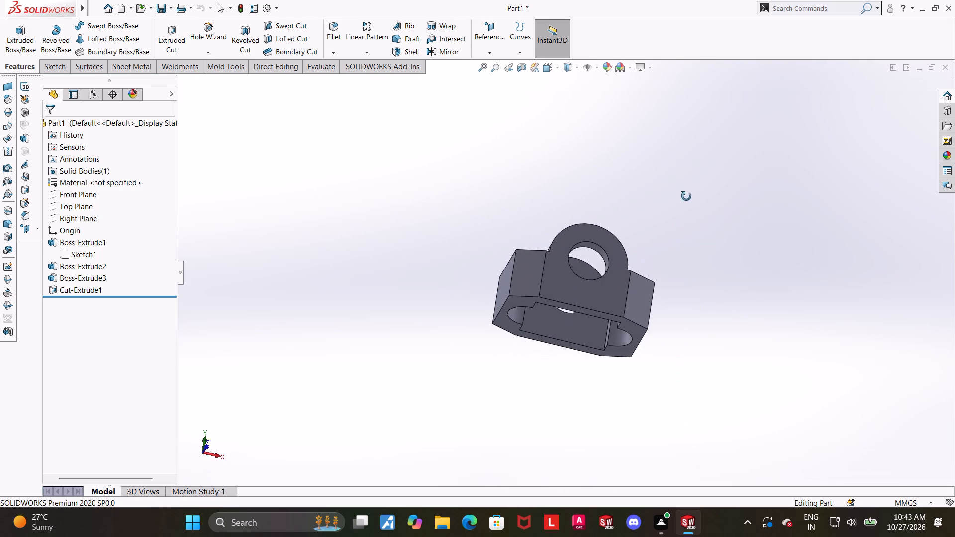
middle_click_drag(686, 196, 687, 187)
scroll(686, 186, "up", 1)
scroll(571, 310, "down", 3)
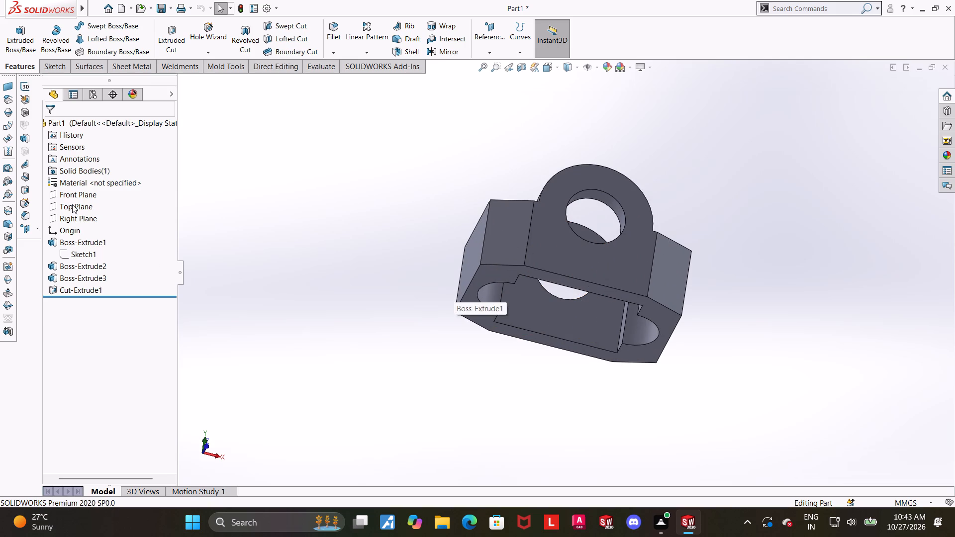
Start a new sketch on the Top Plane and view it normal to the plane.
left_click(72, 204)
middle_click_drag(662, 182, 654, 417)
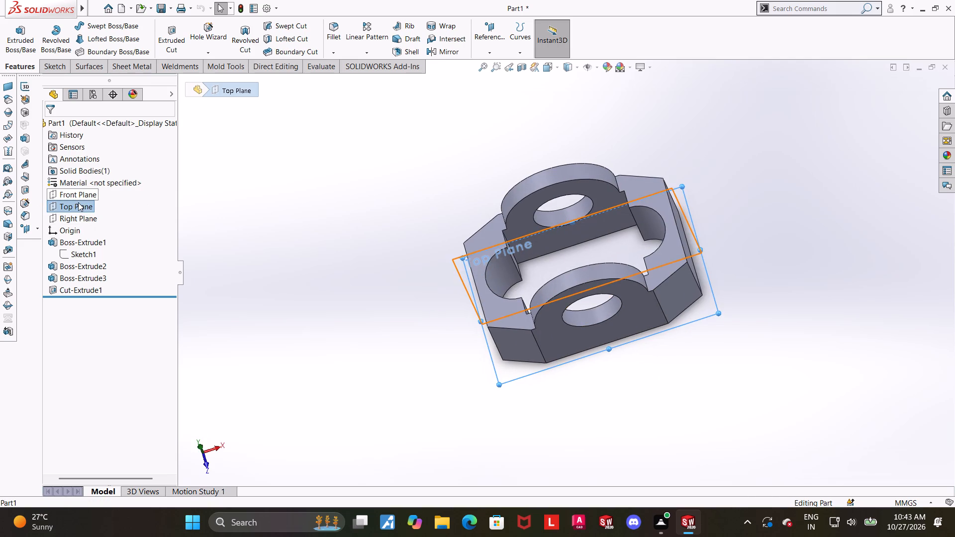
left_click(78, 202)
left_click(92, 187)
left_click(87, 301)
left_click(111, 287)
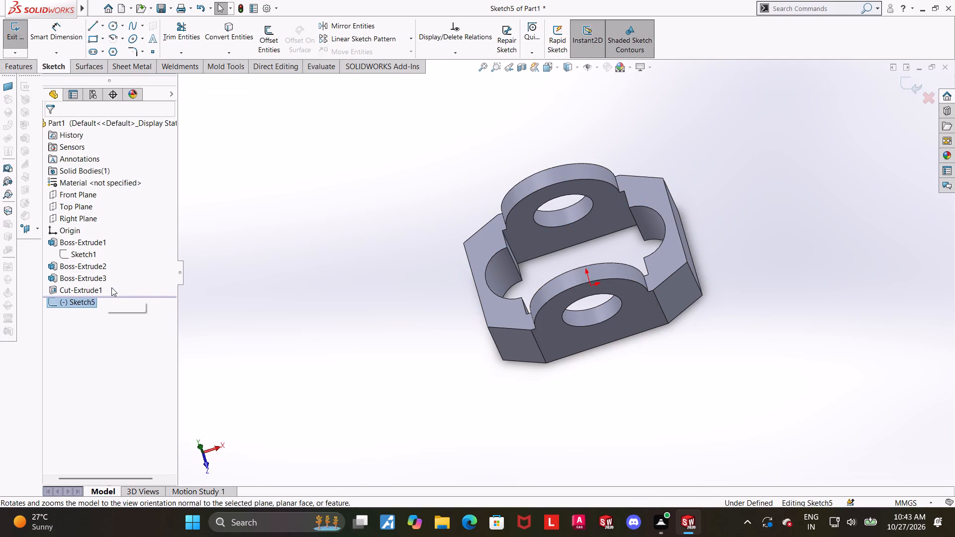
scroll(652, 259, "up", 2)
scroll(779, 259, "down", 2)
scroll(748, 257, "up", 1)
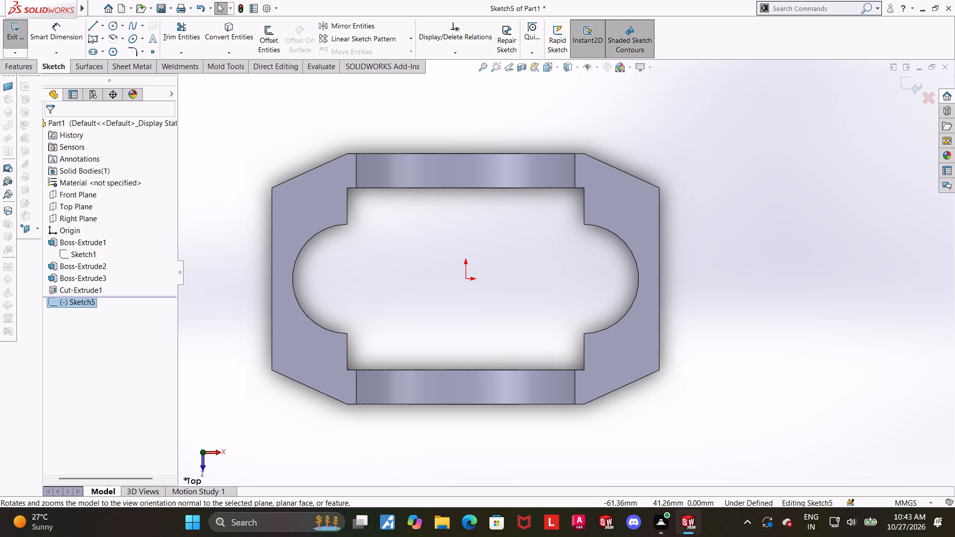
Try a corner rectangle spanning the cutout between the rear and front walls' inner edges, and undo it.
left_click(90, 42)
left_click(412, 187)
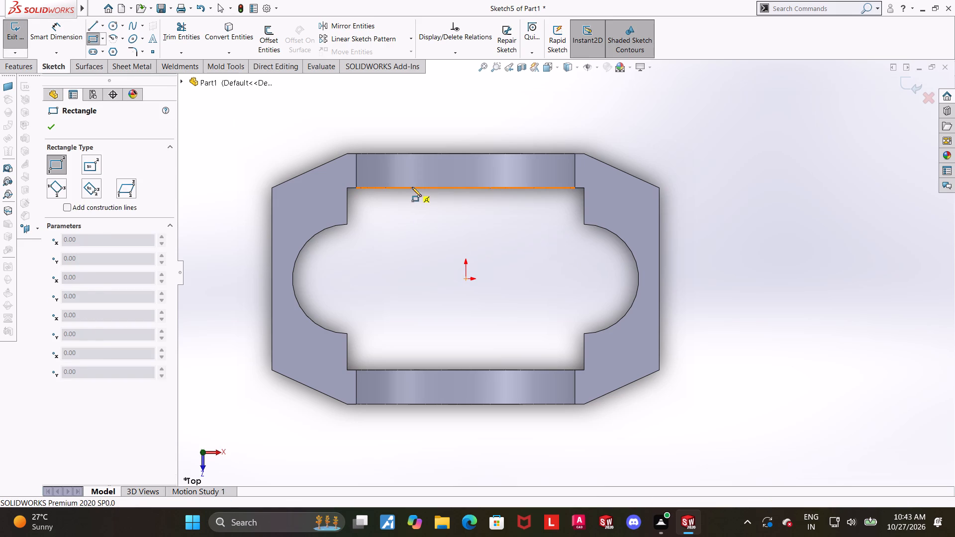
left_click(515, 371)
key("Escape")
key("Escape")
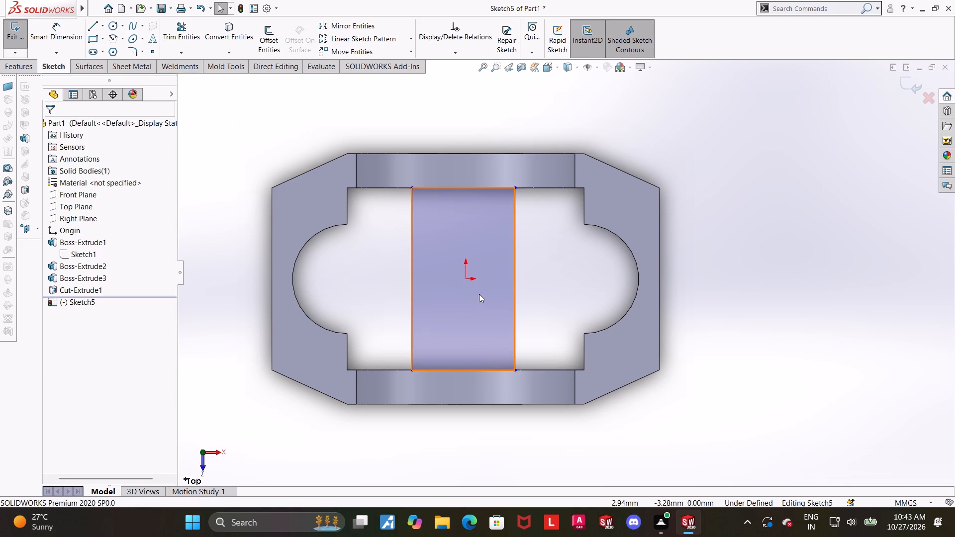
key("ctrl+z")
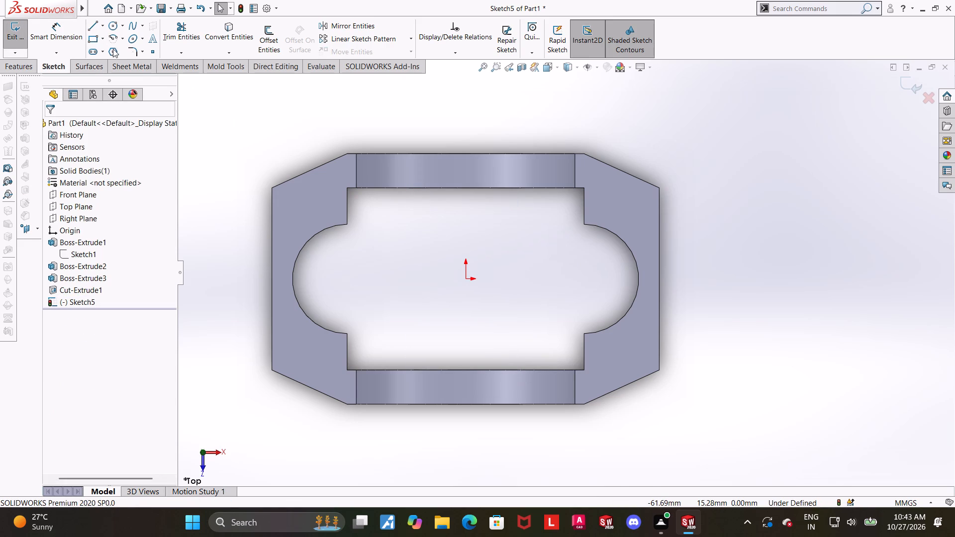
Draw a centre rectangle from the origin with its corner on the rear wall's inner edge, spanning the cutout between both walls.
left_click(104, 42)
left_click(104, 61)
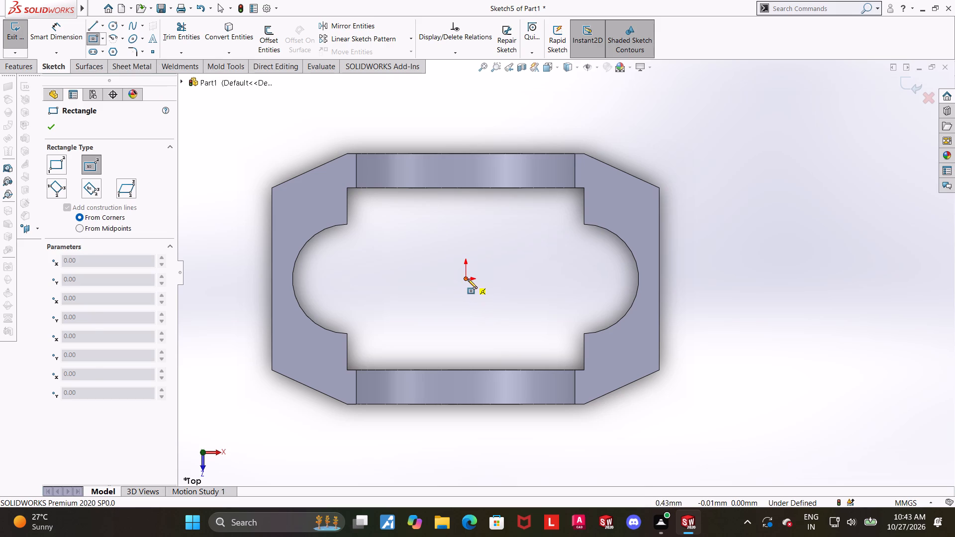
left_click(468, 279)
left_click(512, 189)
key("Escape")
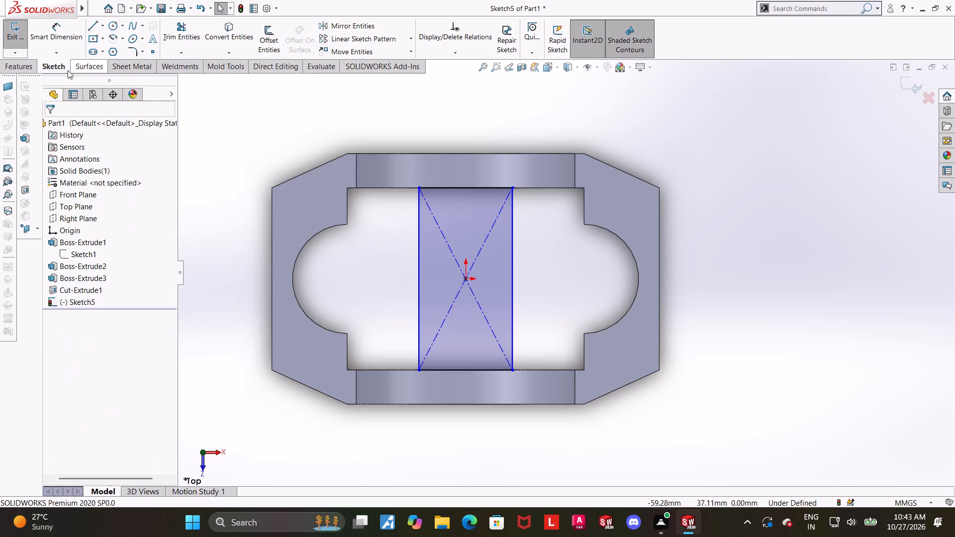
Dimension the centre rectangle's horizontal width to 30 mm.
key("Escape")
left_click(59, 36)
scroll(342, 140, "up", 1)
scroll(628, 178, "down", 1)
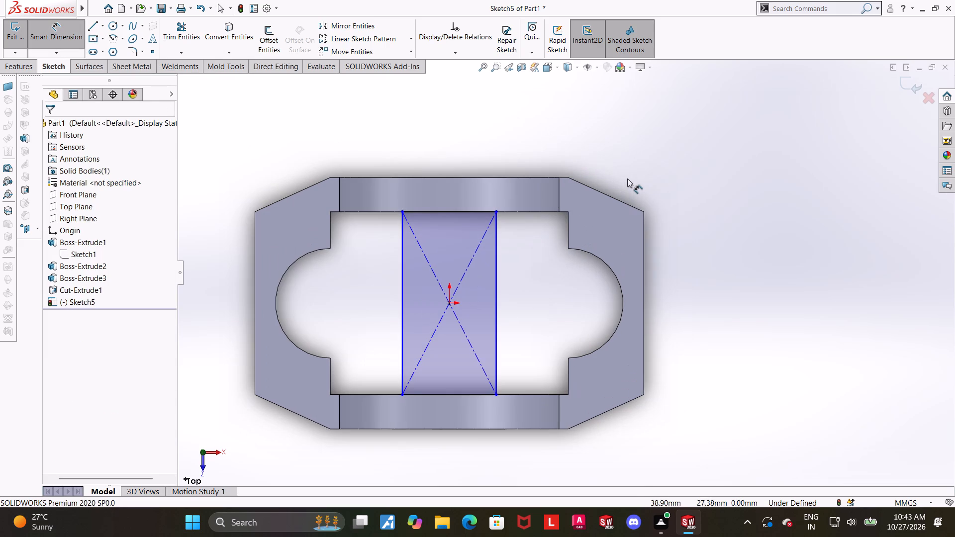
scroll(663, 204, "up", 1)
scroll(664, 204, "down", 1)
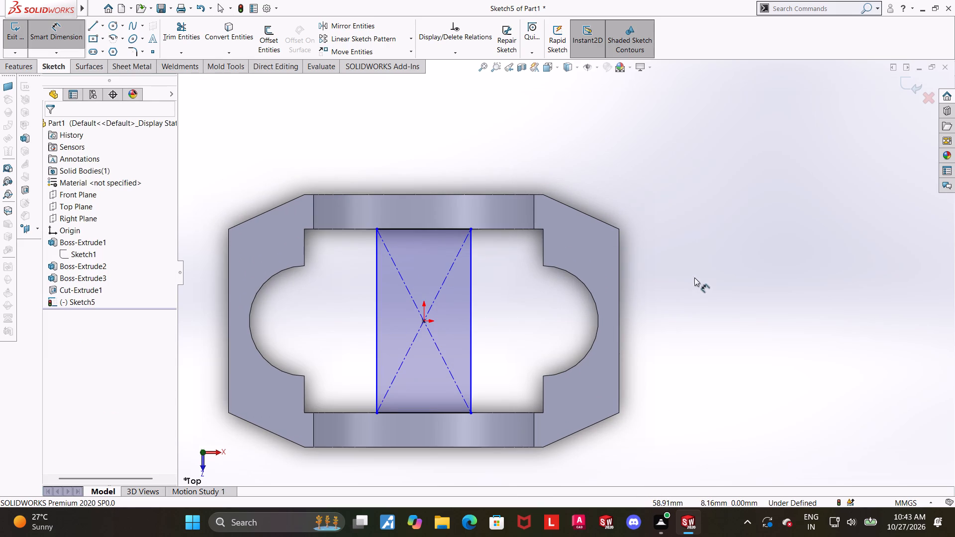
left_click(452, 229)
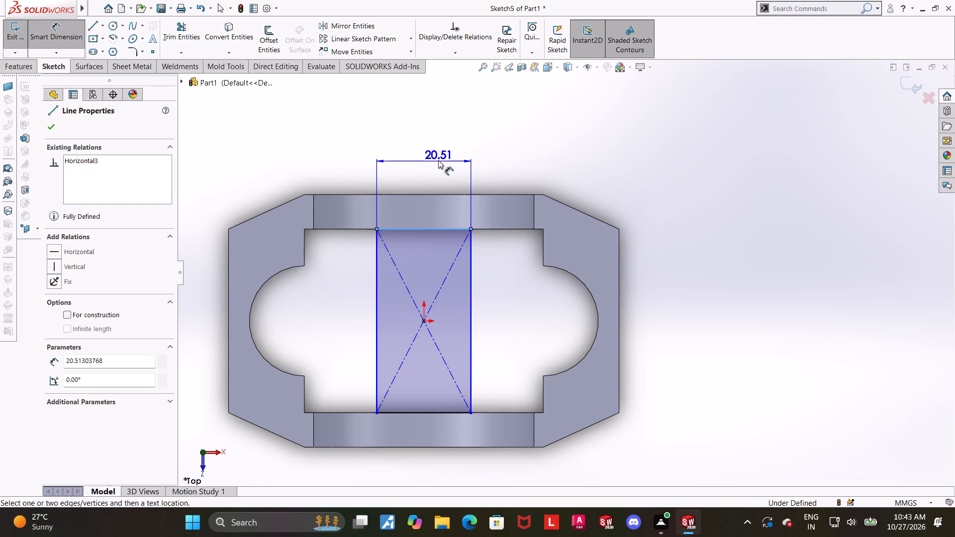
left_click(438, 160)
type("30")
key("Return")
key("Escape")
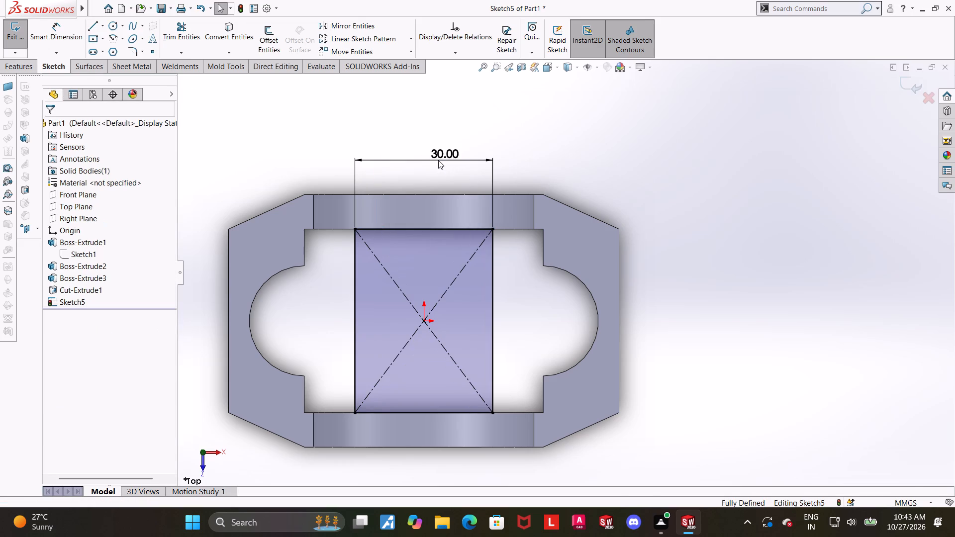
Examine how the rectangle sits between the two boss walls and inside the cutout from above and at an angle.
scroll(722, 242, "up", 1)
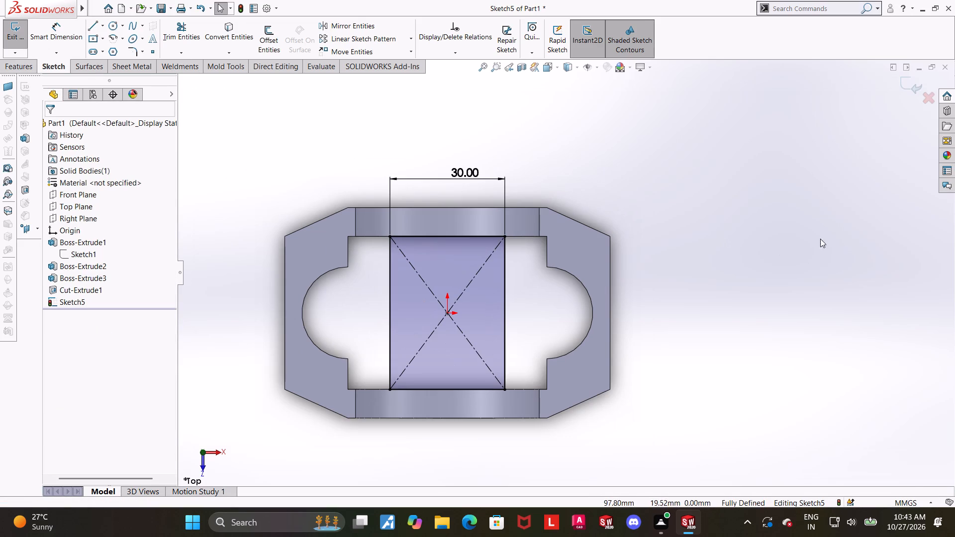
left_click(745, 307)
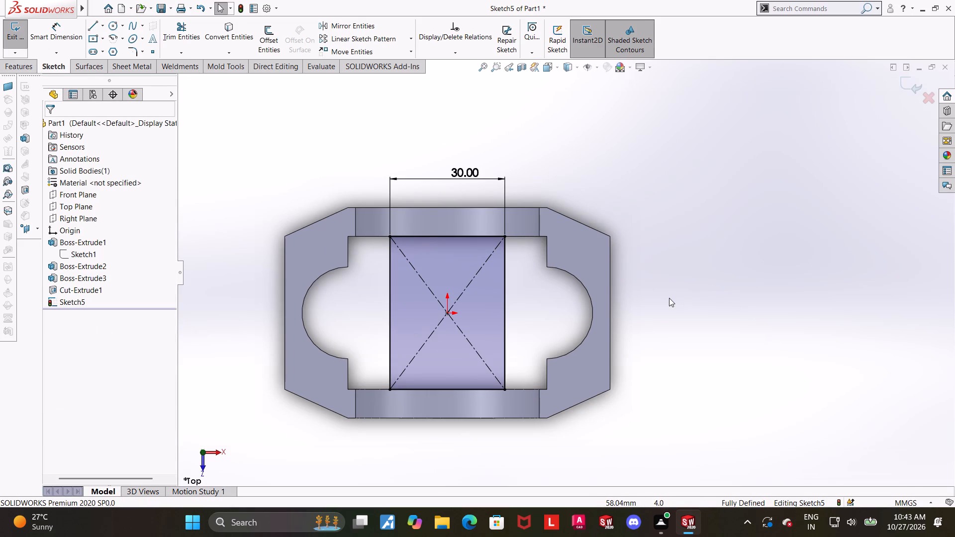
scroll(669, 298, "up", 1)
scroll(467, 300, "down", 1)
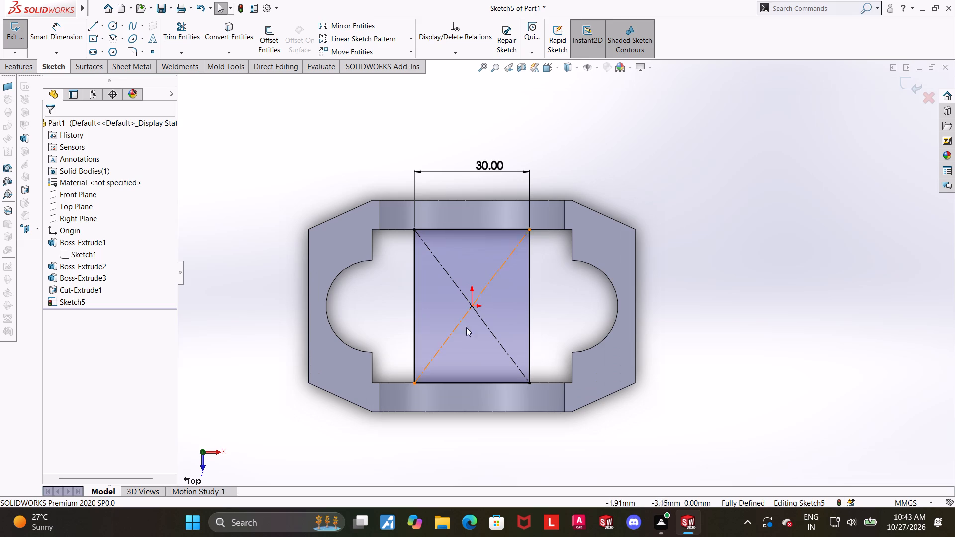
middle_click_drag(477, 359, 476, 318)
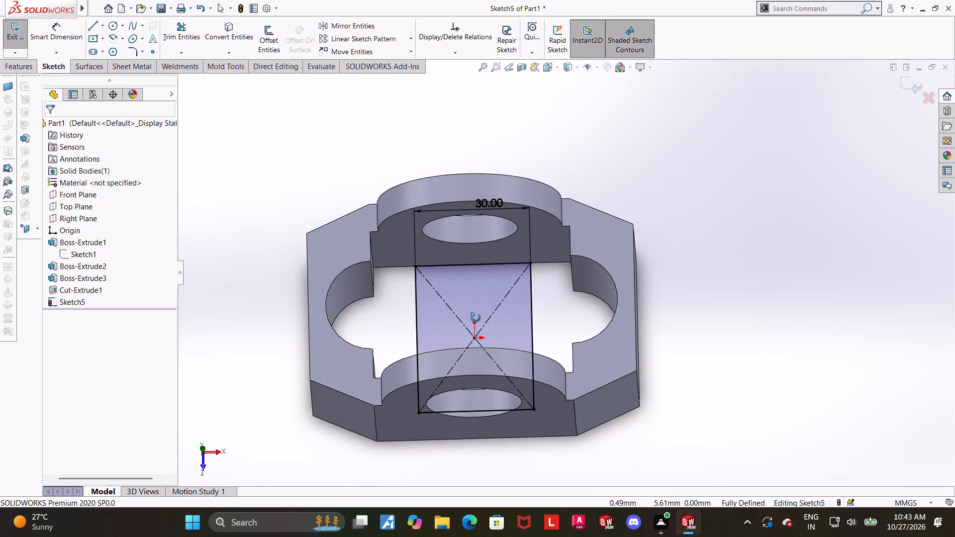
middle_click_drag(476, 318, 481, 311)
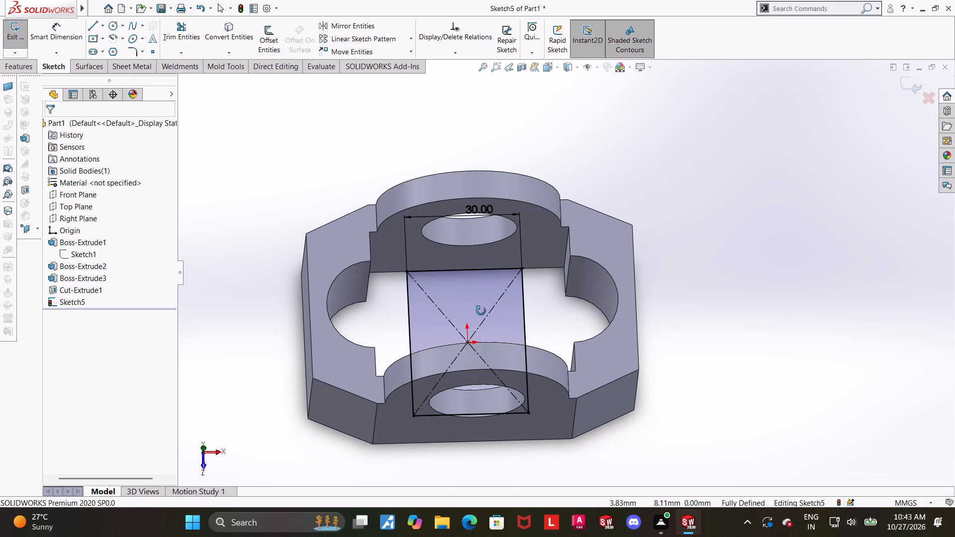
middle_click_drag(481, 311, 470, 303)
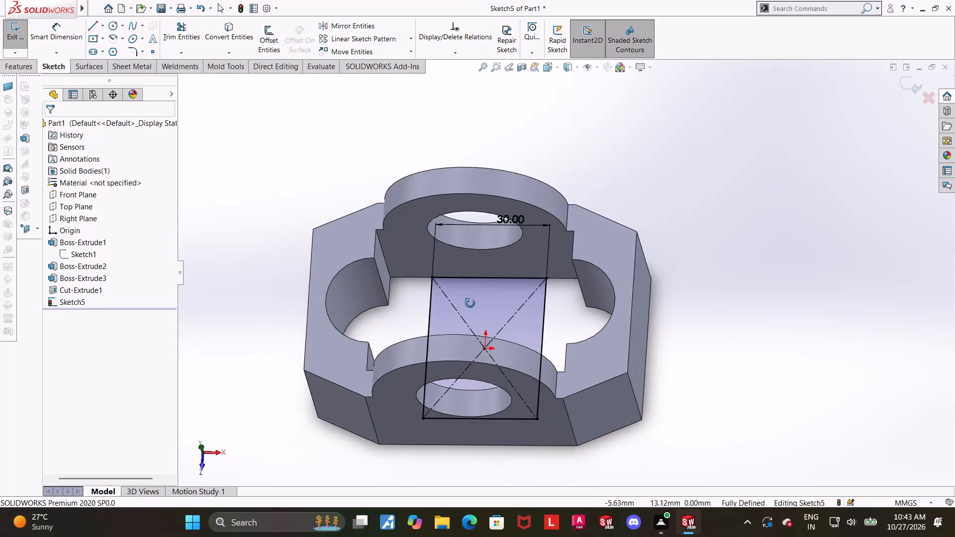
middle_click_drag(470, 303, 481, 308)
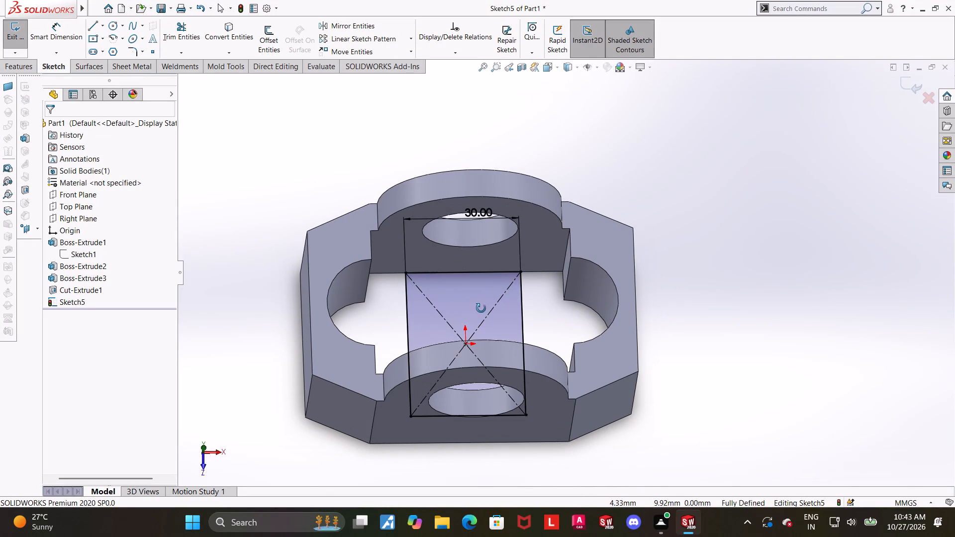
middle_click_drag(481, 308, 477, 307)
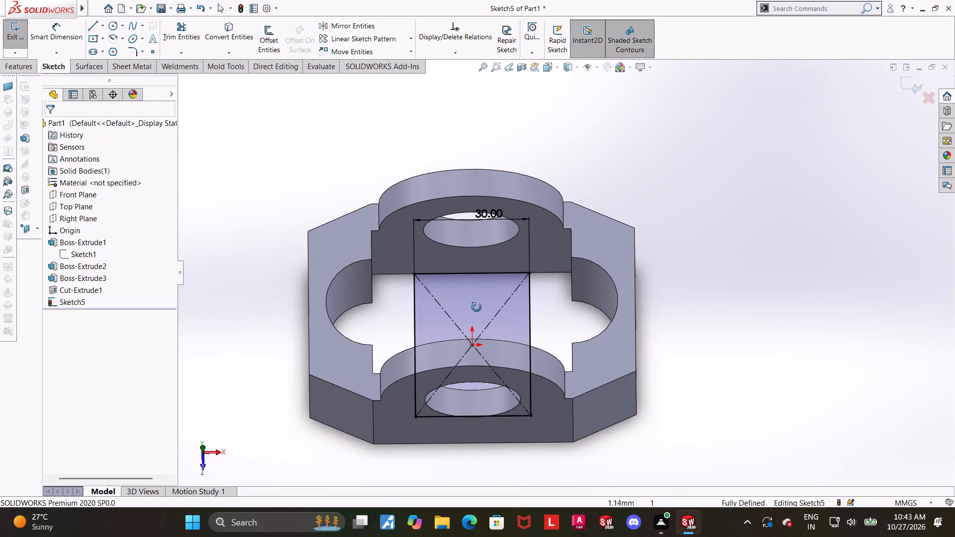
middle_click_drag(477, 307, 481, 301)
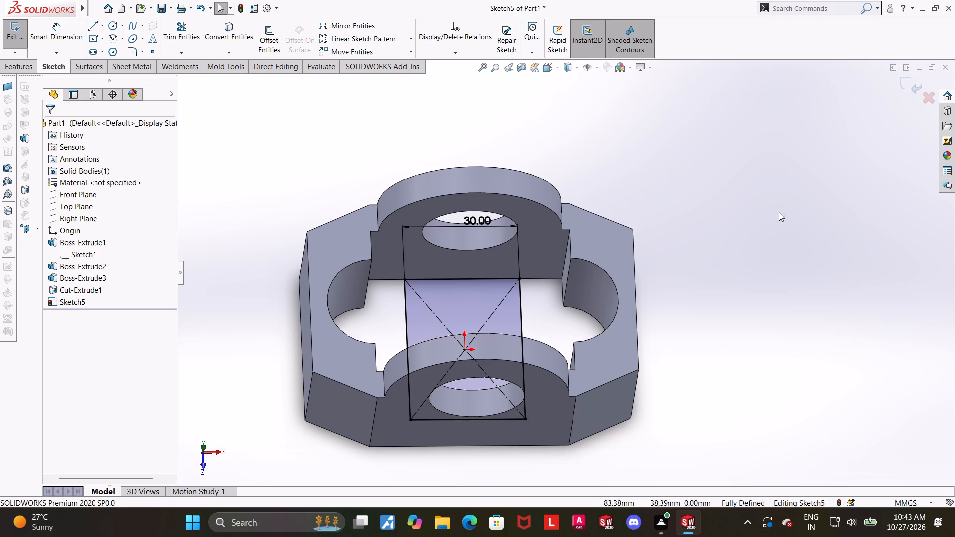
middle_click_drag(772, 215, 766, 189)
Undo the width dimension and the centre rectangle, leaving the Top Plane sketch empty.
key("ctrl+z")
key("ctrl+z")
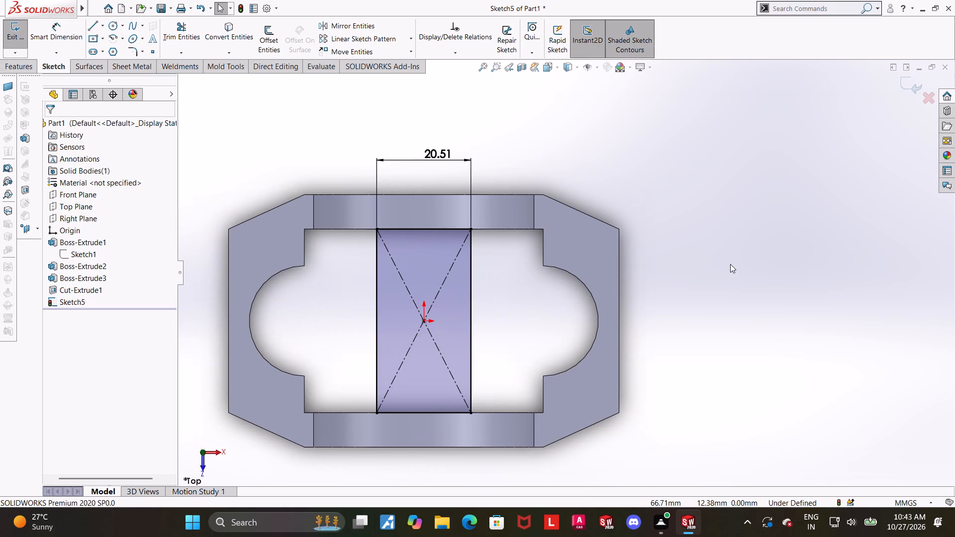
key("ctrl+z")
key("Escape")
Convert the outer outline of the part's bottom face into sketch entities with Convert Entities.
scroll(312, 211, "up", 2)
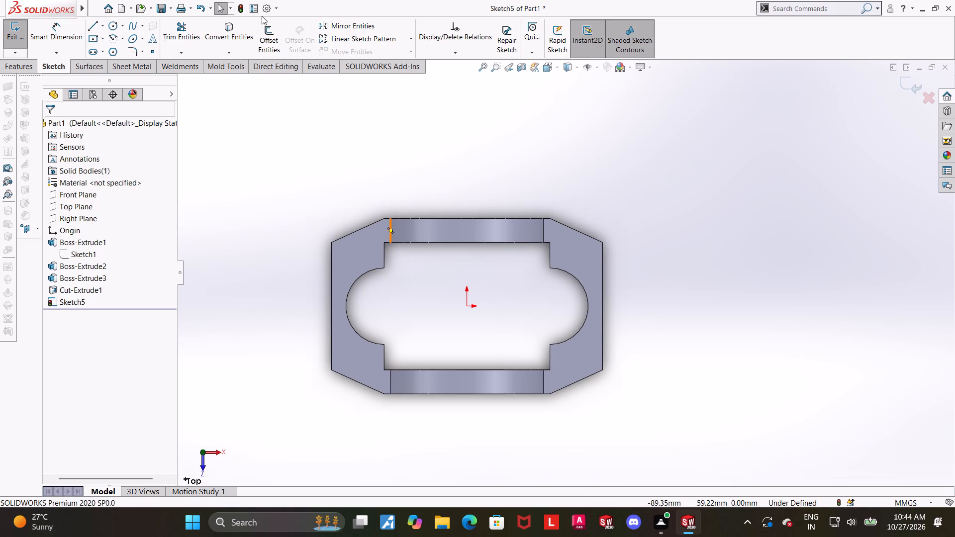
left_click(228, 30)
scroll(614, 345, "up", 4)
middle_click_drag(583, 405, 597, 6)
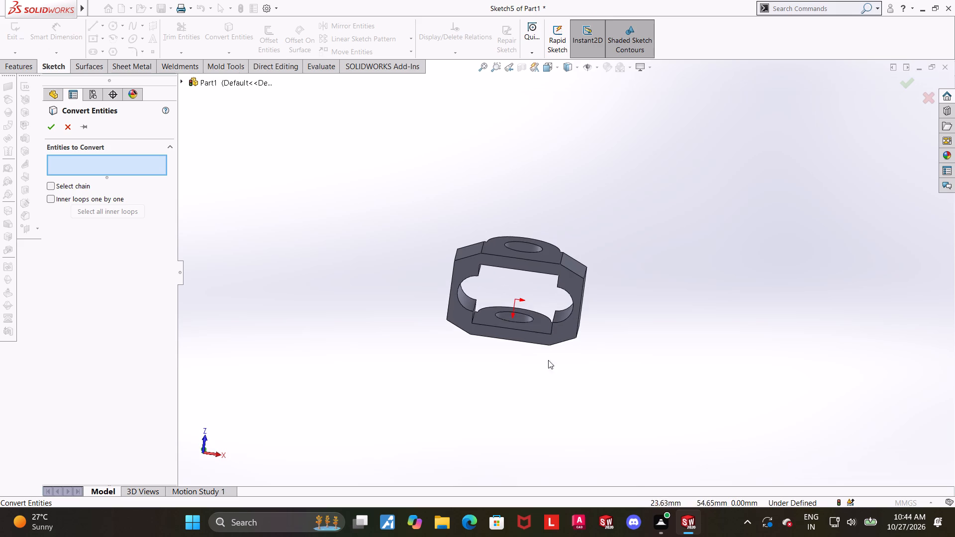
scroll(554, 341, "down", 4)
left_click(591, 201)
middle_click_drag(687, 188, 702, 332)
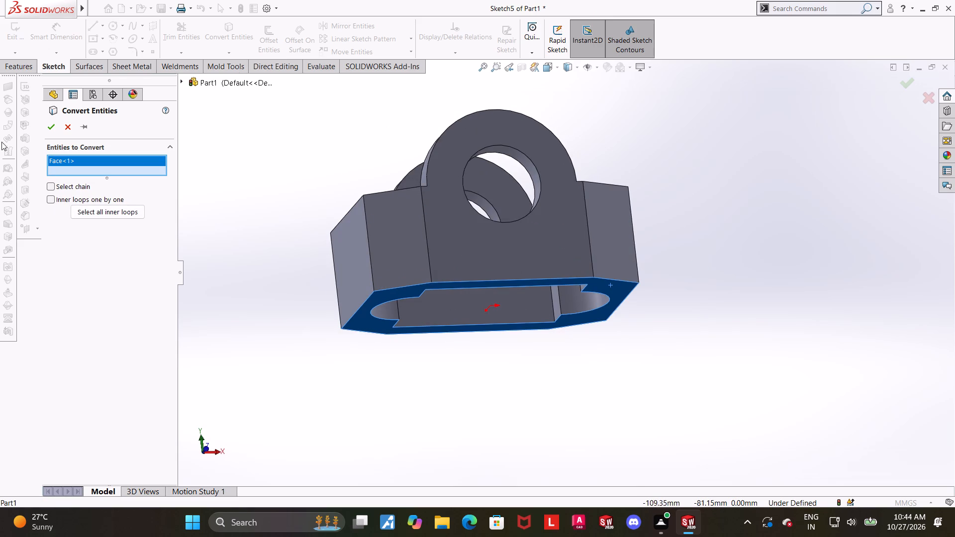
left_click(55, 129)
Examine the converted outline against the block, cutout and bosses from several angles.
middle_click_drag(777, 226, 772, 392)
middle_click_drag(725, 159, 713, 262)
scroll(662, 181, "up", 2)
middle_click_drag(652, 235, 648, 182)
scroll(646, 195, "down", 2)
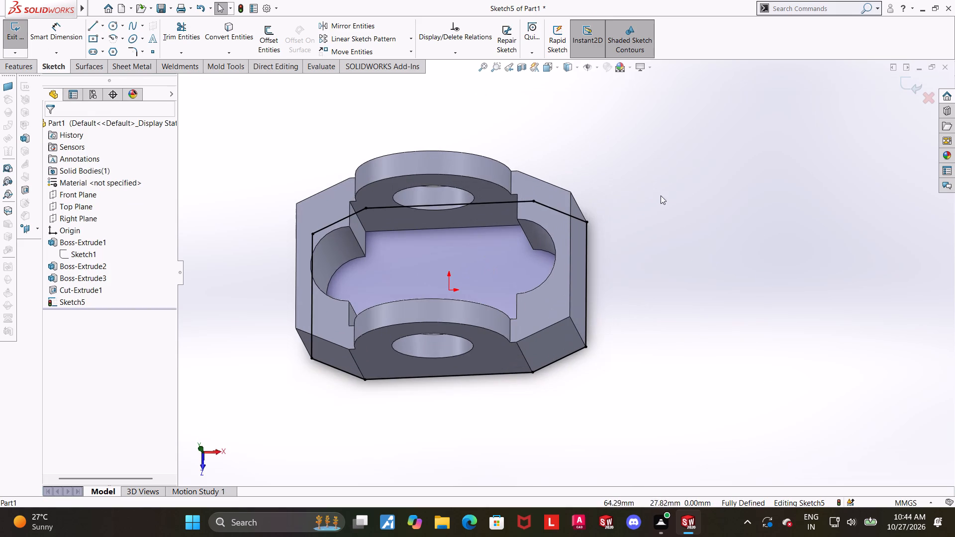
middle_click_drag(651, 220, 646, 185)
scroll(562, 241, "down", 1)
middle_click_drag(572, 325, 574, 245)
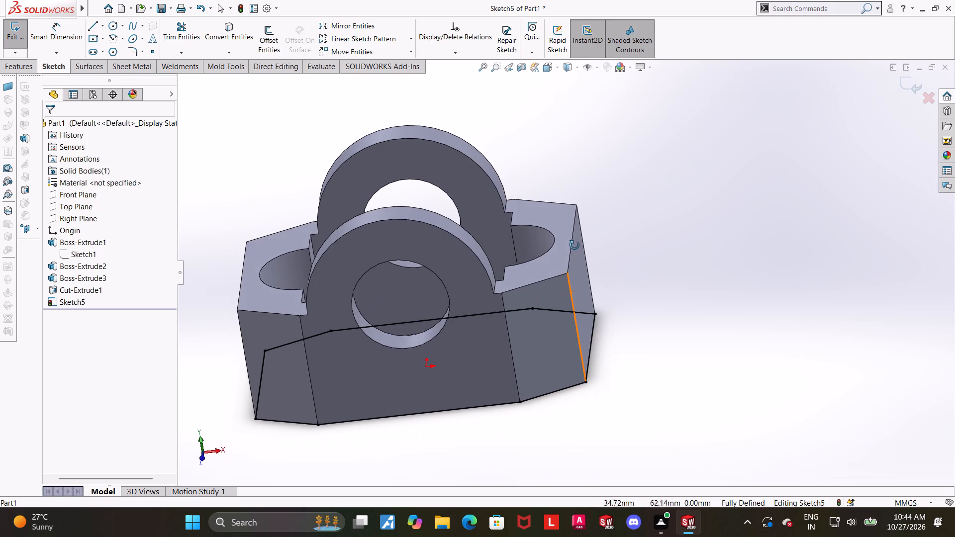
middle_click_drag(574, 245, 597, 283)
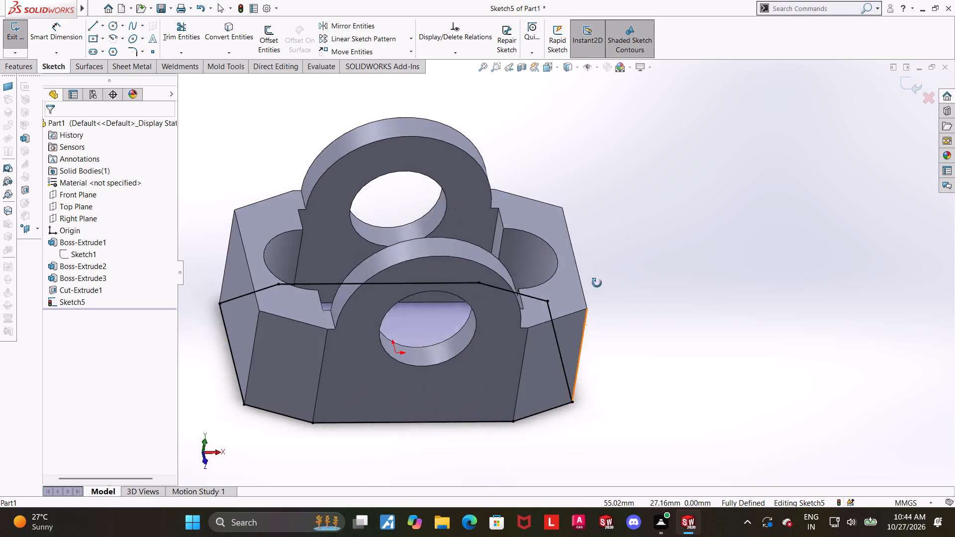
middle_click_drag(597, 283, 577, 335)
scroll(577, 335, "up", 1)
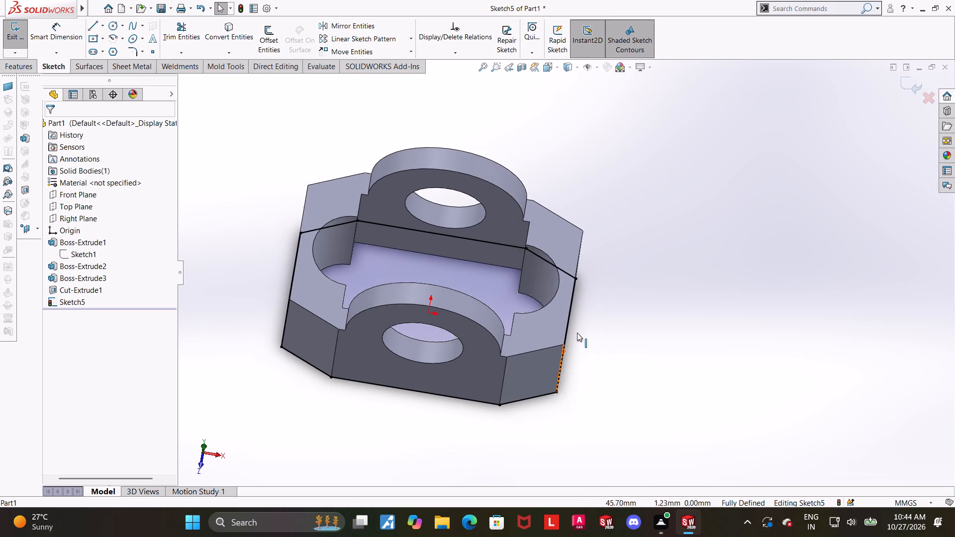
scroll(577, 333, "up", 2)
scroll(548, 305, "down", 2)
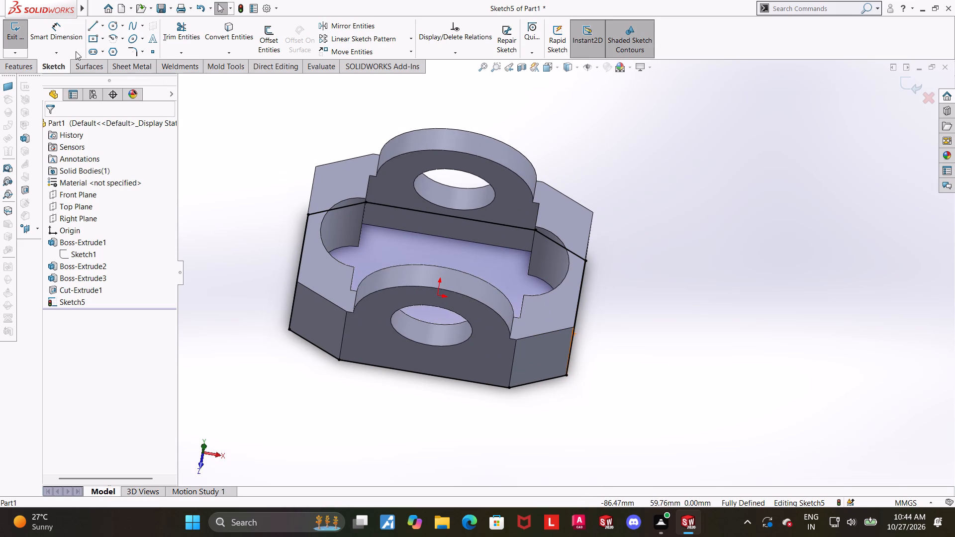
Extrude the converted outline as a blind boss 11 mm deep, merged with the body, to form the cutout's floor.
left_click(19, 40)
left_click(22, 34)
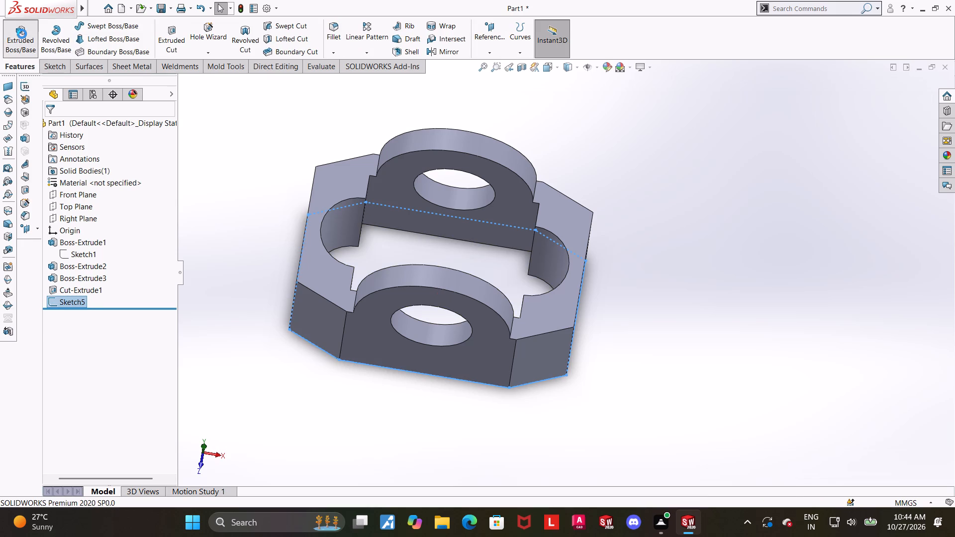
middle_click_drag(258, 259, 275, 234)
left_click(129, 238)
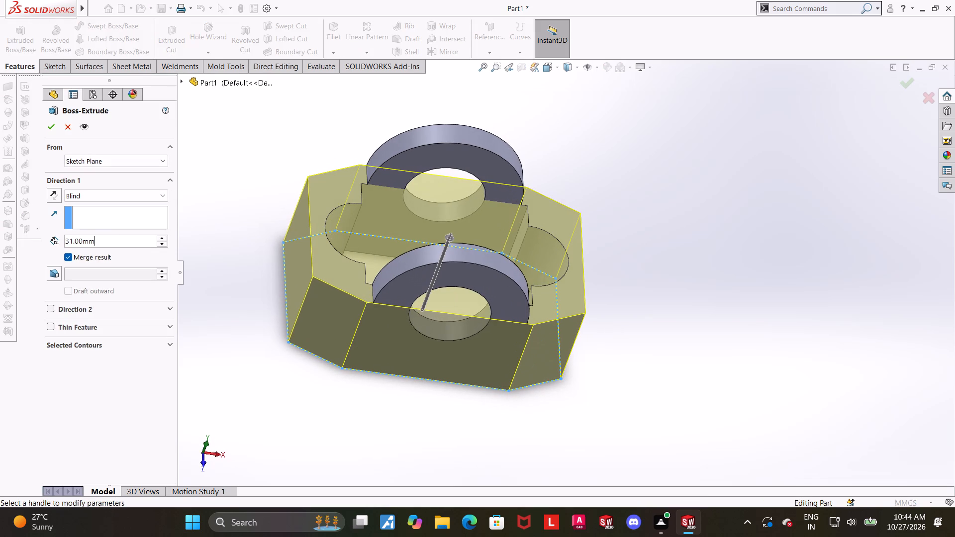
left_click_drag(131, 240, 31, 234)
key("1")
key("1")
key("Return")
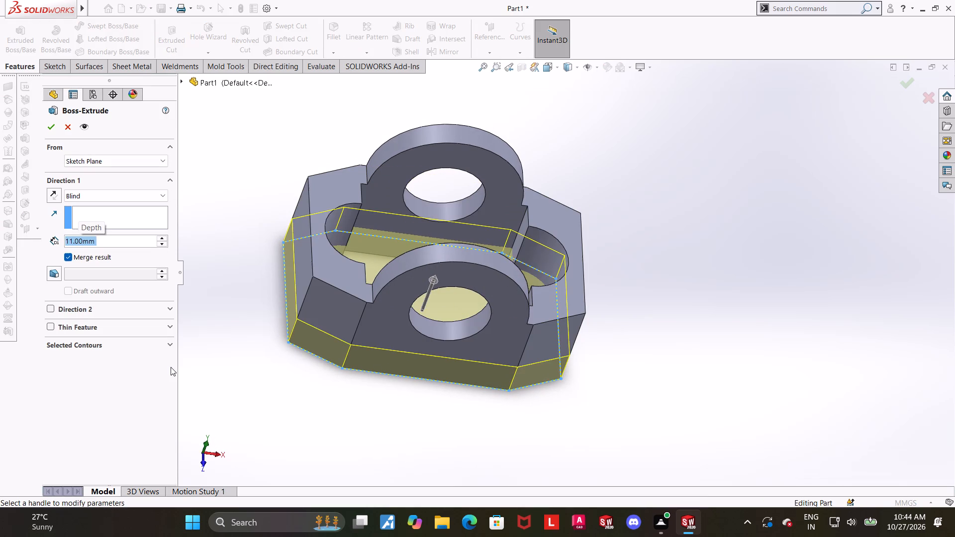
left_click(44, 128)
left_click(571, 205)
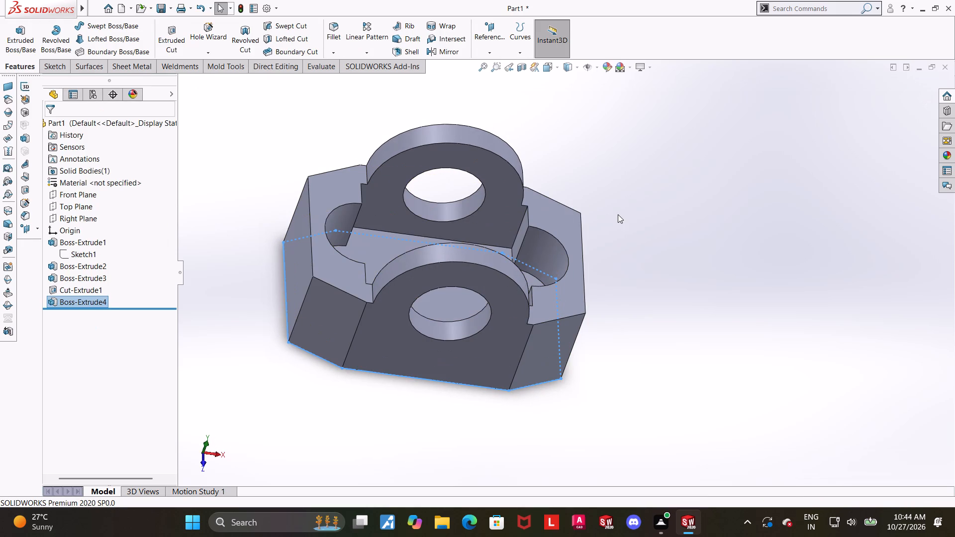
Measure the distance between the cutout's floor and the part's bottom face.
middle_click_drag(614, 215, 603, 223)
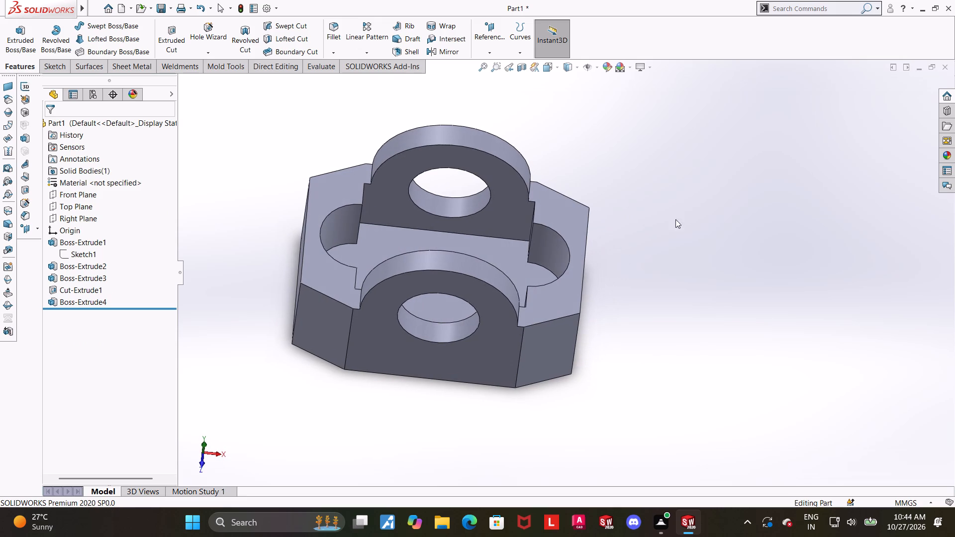
middle_click_drag(786, 226, 774, 231)
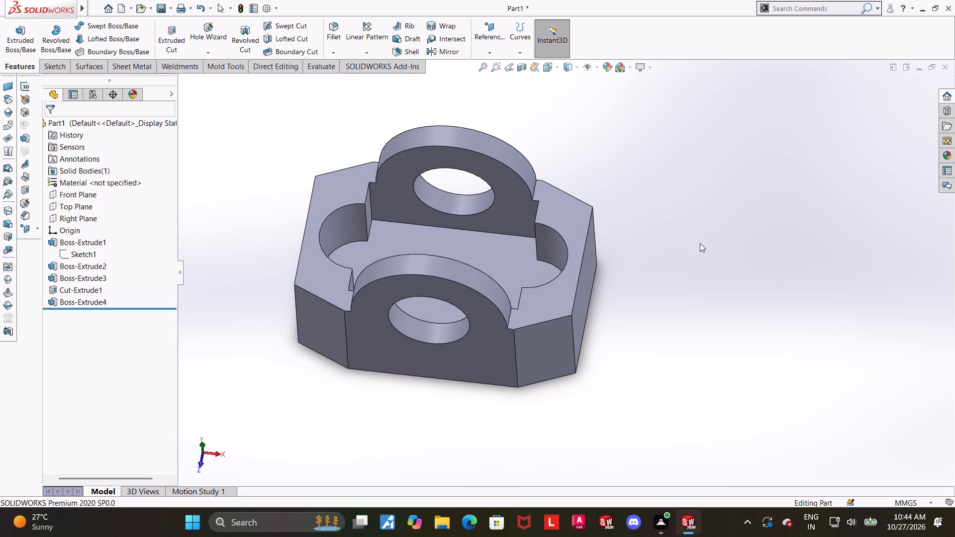
scroll(684, 243, "down", 1)
middle_click_drag(653, 285, 653, 278)
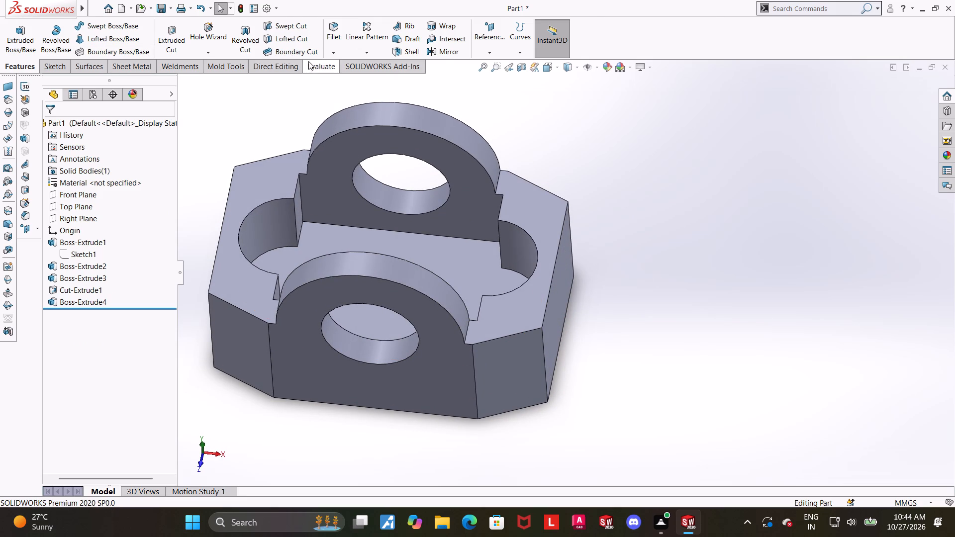
left_click(317, 62)
left_click(113, 26)
left_click(382, 262)
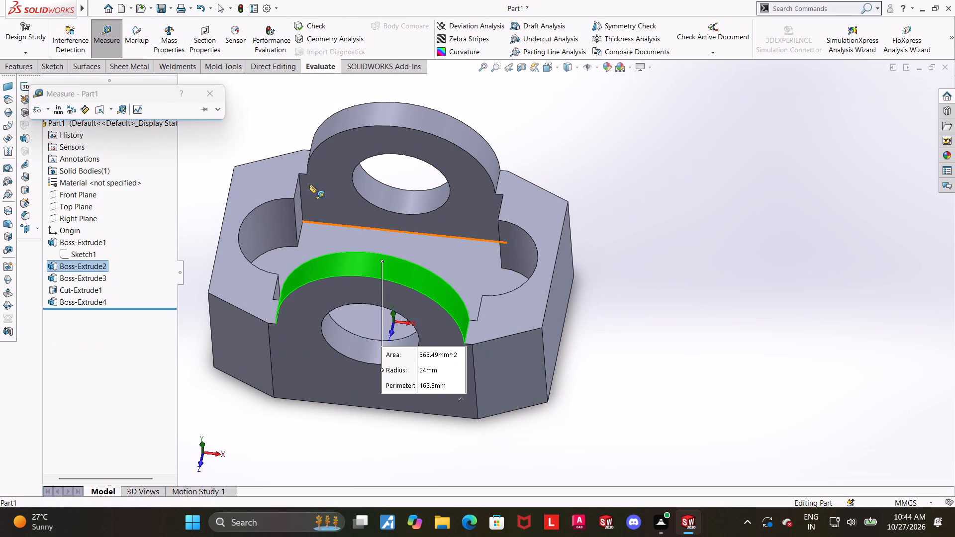
key("Escape")
left_click(116, 25)
left_click(404, 254)
middle_click_drag(469, 261, 477, 214)
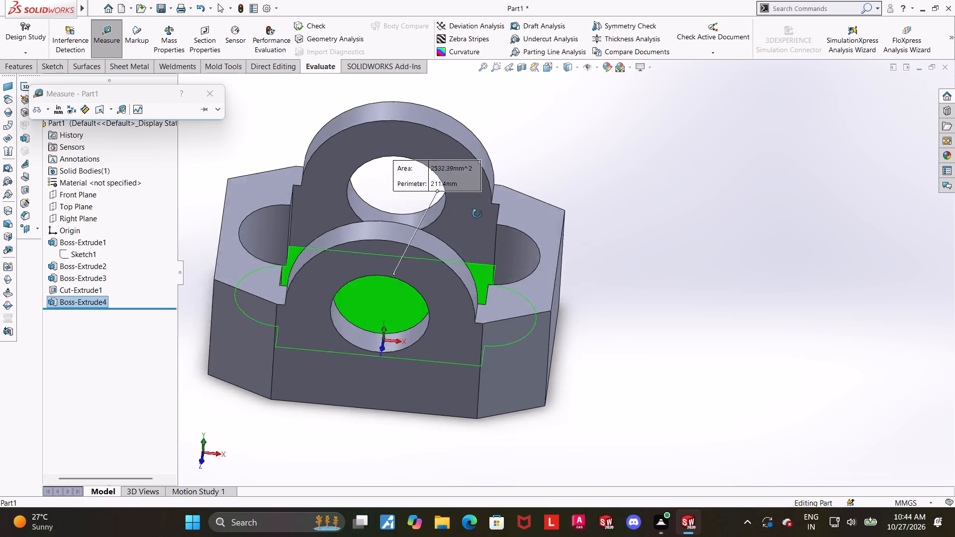
middle_click_drag(477, 214, 480, 63)
left_click(441, 369)
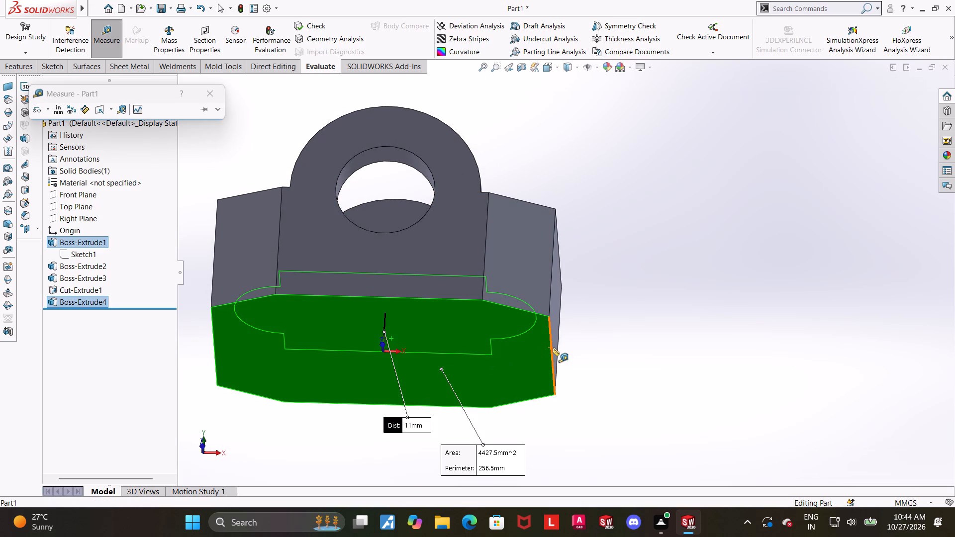
scroll(553, 348, "up", 2)
key("Escape")
middle_click_drag(548, 293, 549, 458)
scroll(540, 263, "down", 1)
key("Escape")
Start a new sketch on the cutout's floor face and view it normal to the face.
middle_click_drag(647, 326, 651, 386)
left_click(403, 247)
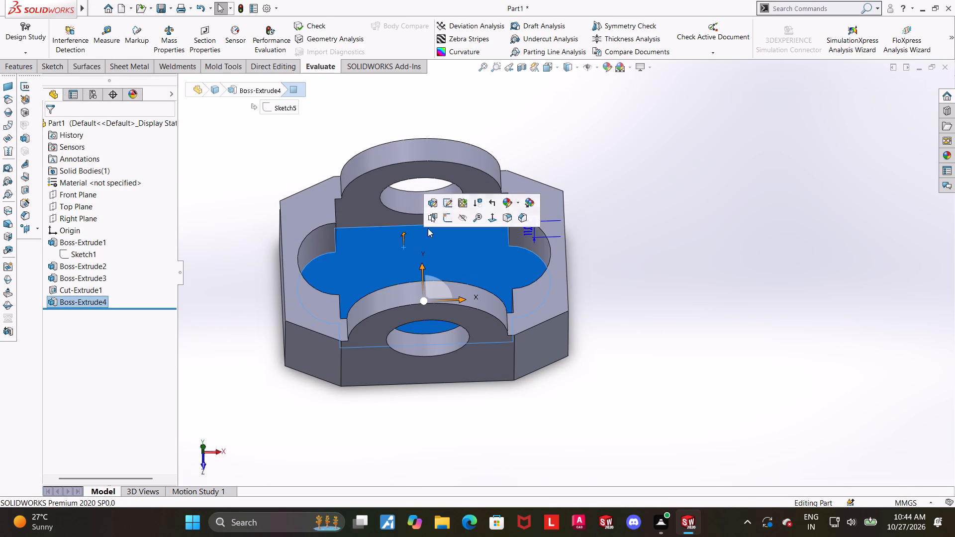
left_click(444, 219)
left_click(96, 312)
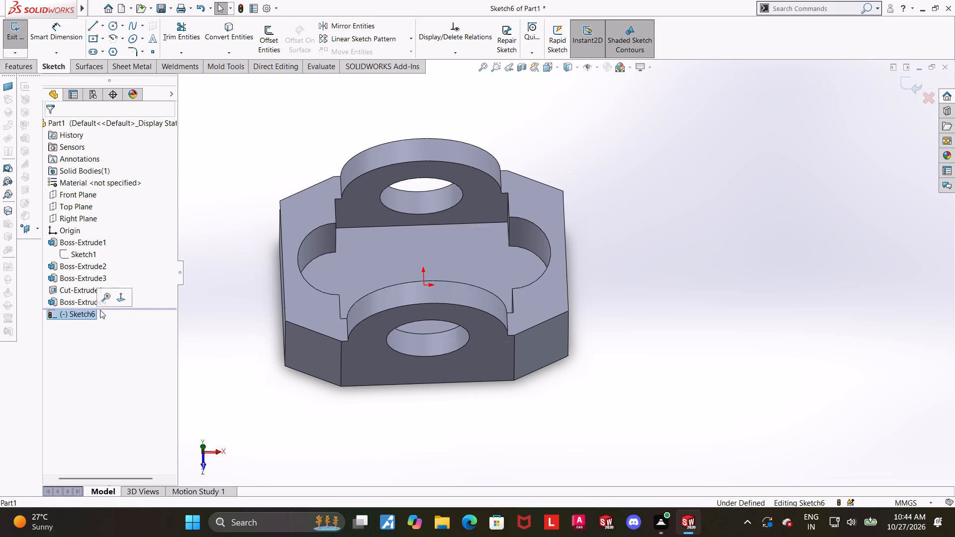
left_click(121, 297)
scroll(515, 293, "up", 1)
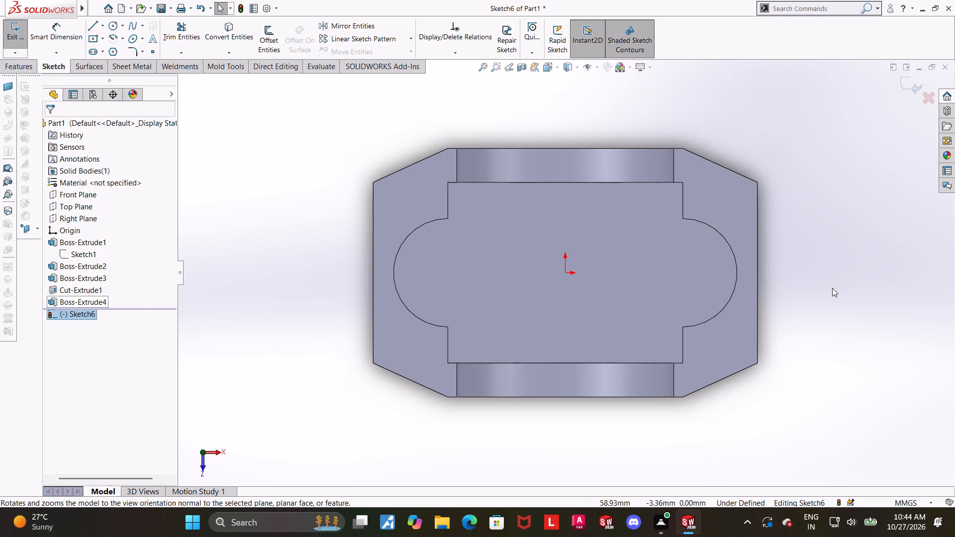
Sketch a center rectangle at the origin, about 21 mm wide and 40 mm high, spanning the floor between the two bosses.
scroll(832, 288, "down", 1)
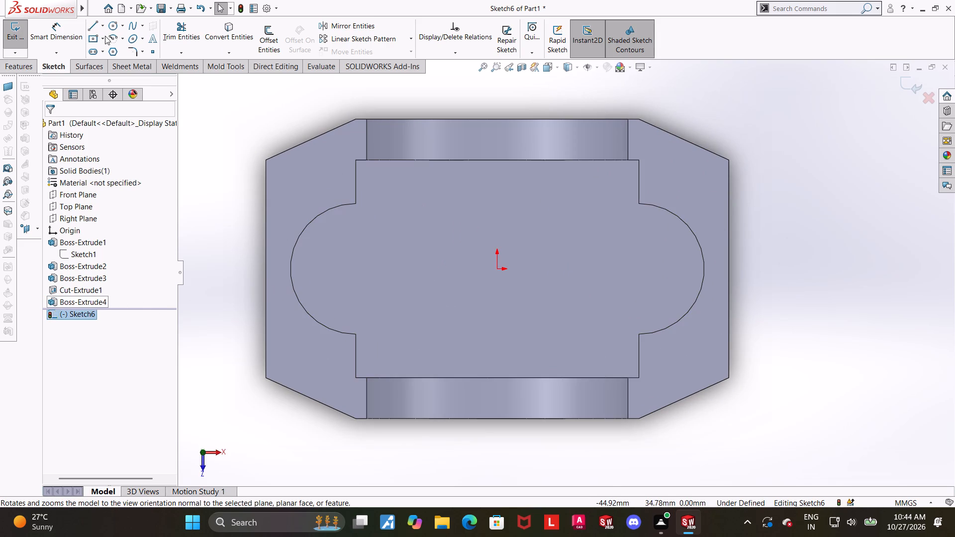
left_click(91, 37)
left_click(494, 268)
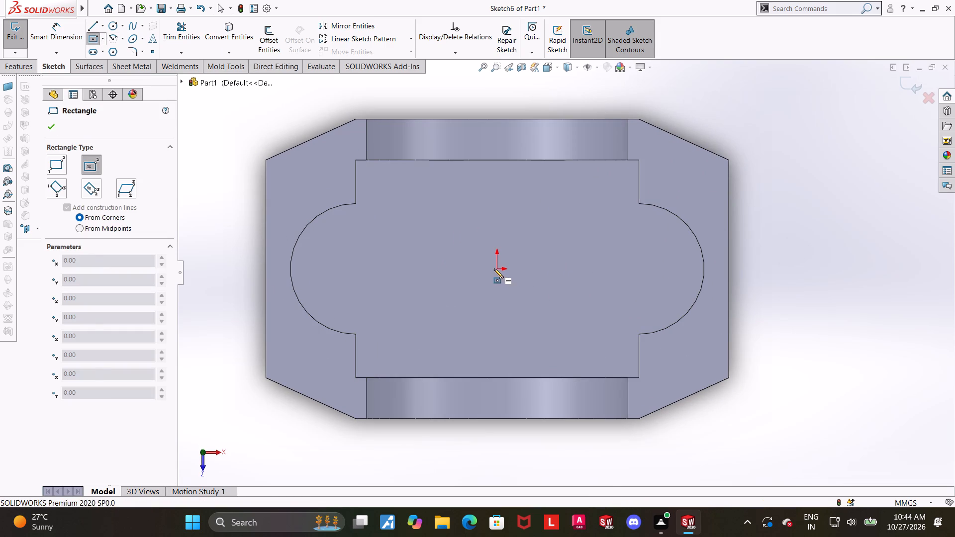
key("Escape")
left_click(90, 36)
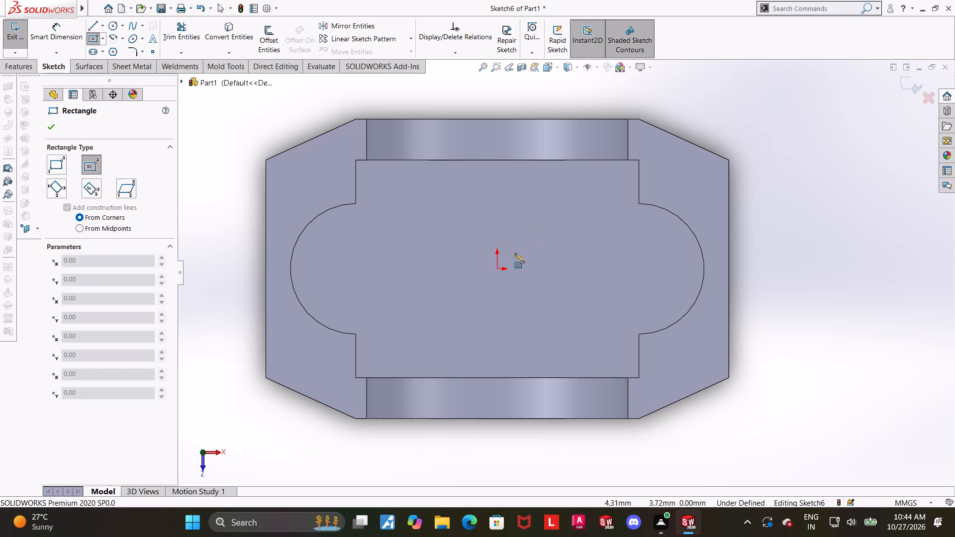
left_click(497, 269)
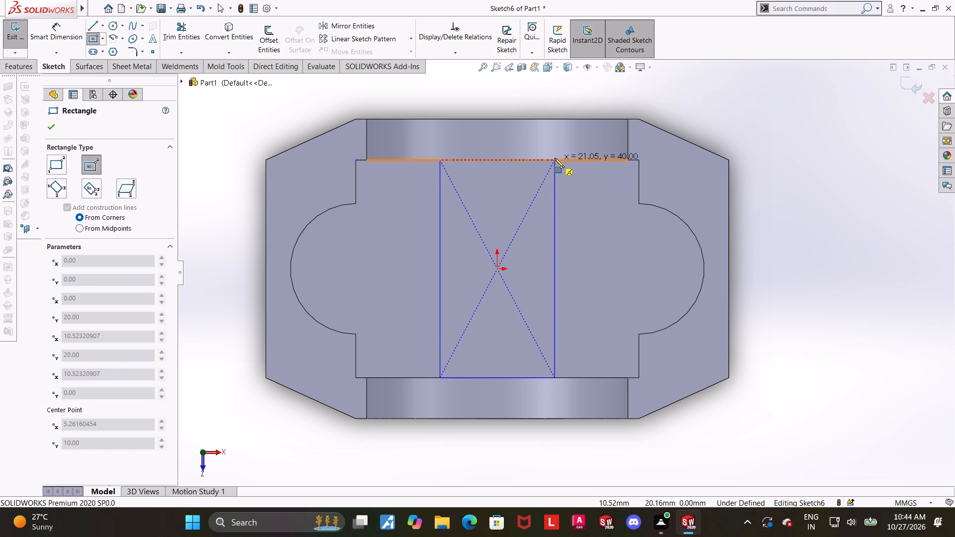
left_click(555, 158)
key("Escape")
key("Escape")
Dimension the rectangle's width to 30 mm and exit the sketch.
left_click(46, 38)
scroll(432, 231, "up", 3)
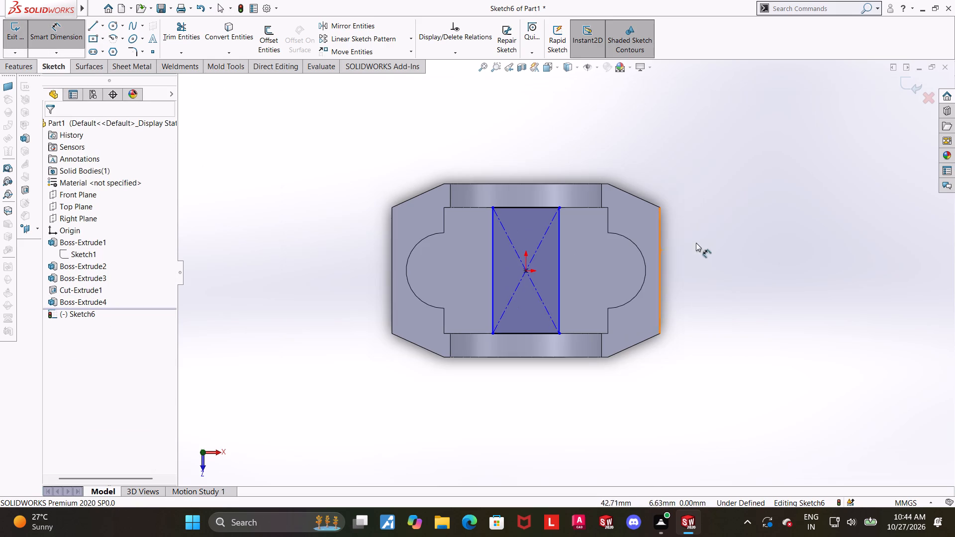
scroll(620, 241, "down", 1)
left_click(496, 205)
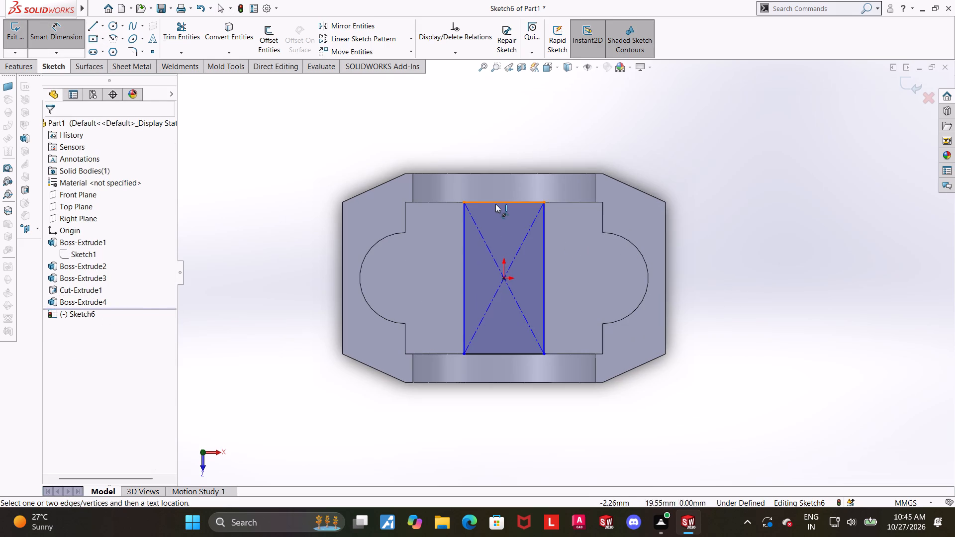
left_click(495, 204)
left_click(495, 127)
type("30")
key("Return")
key("Escape")
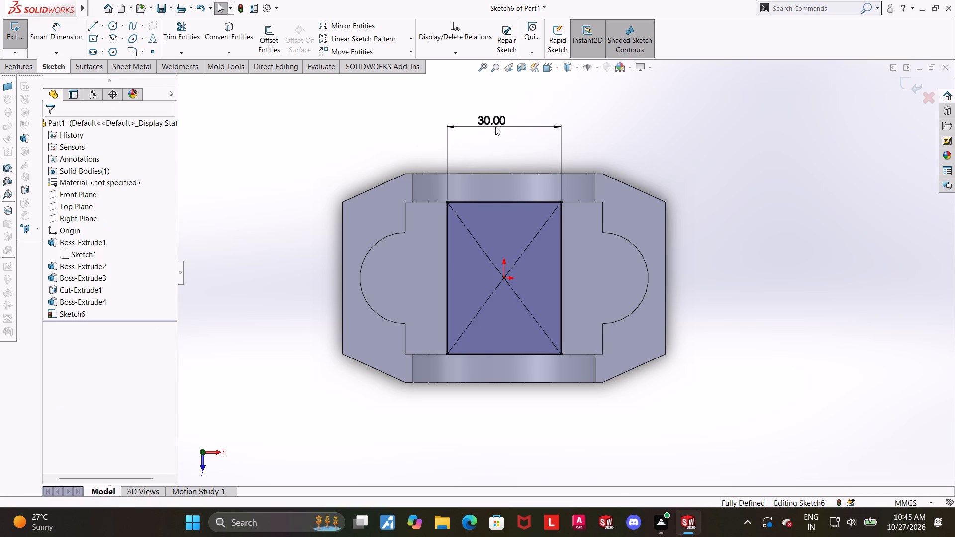
scroll(359, 507, "up", 1)
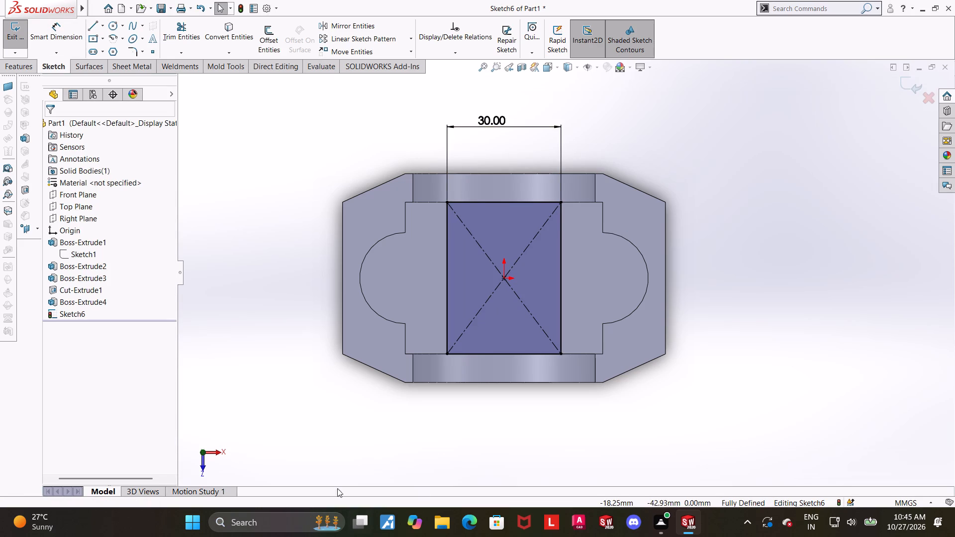
scroll(693, 318, "up", 1)
middle_click_drag(713, 325, 710, 254)
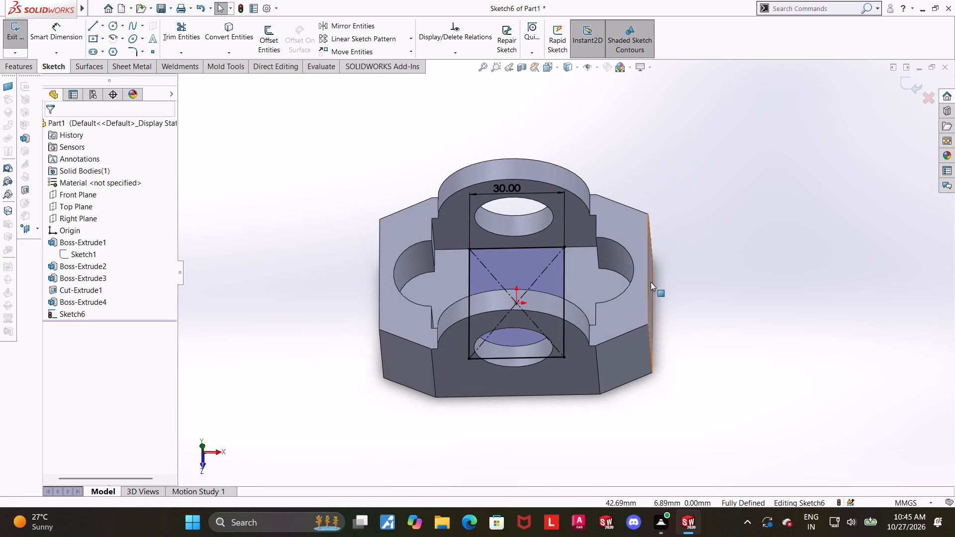
scroll(651, 282, "down", 2)
middle_click_drag(678, 331, 671, 292)
scroll(683, 270, "up", 1)
left_click(900, 87)
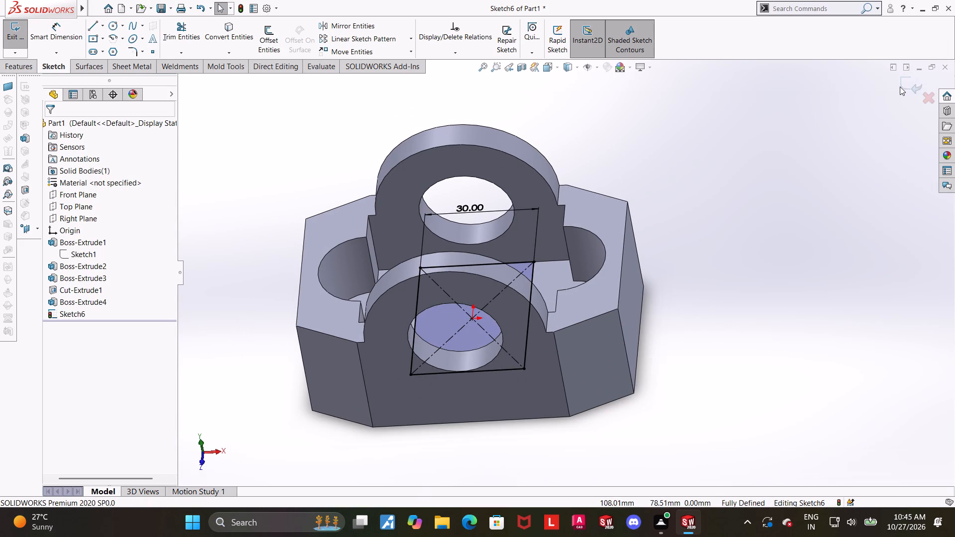
left_click(909, 83)
Extrude the rectangle as a blind boss 5 mm deep, merged with the body, to form a raised pad on the floor.
left_click(18, 63)
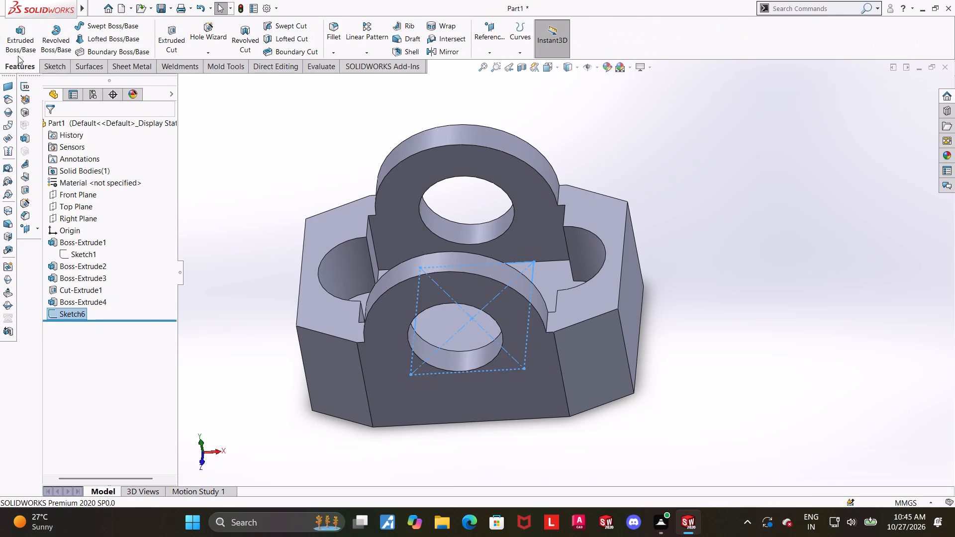
left_click(19, 32)
scroll(686, 284, "up", 3)
middle_click_drag(681, 281, 695, 227)
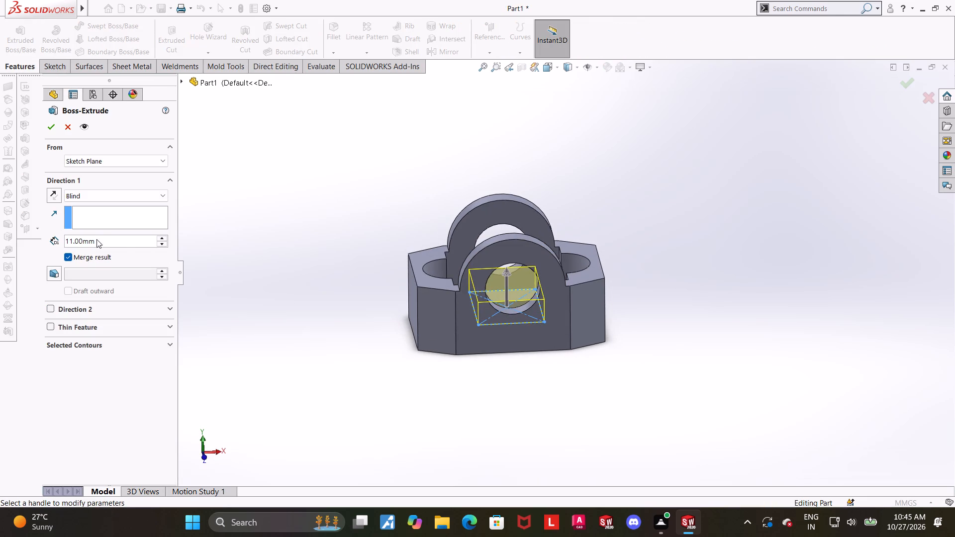
left_click(96, 239)
left_click_drag(115, 241, 0, 238)
key("1")
type("6-11")
key("Return")
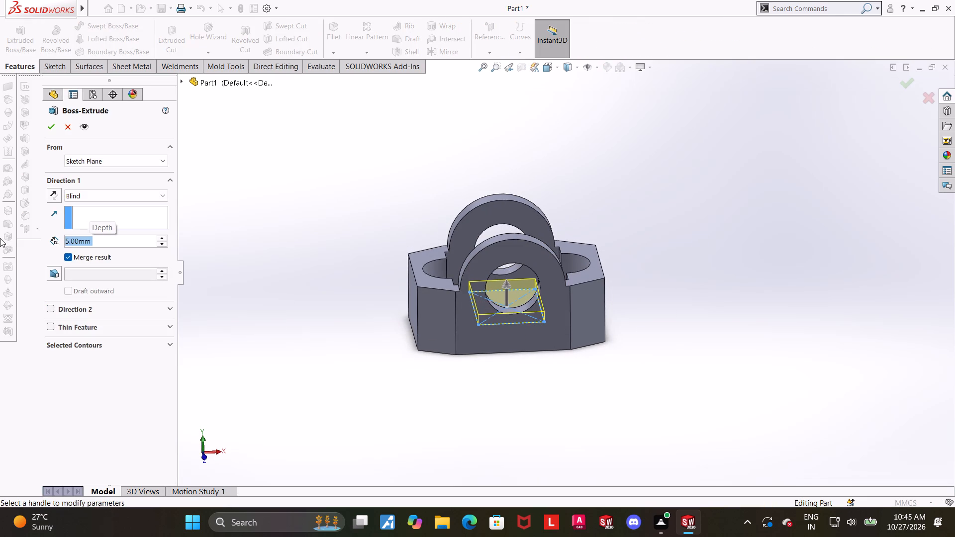
left_click(48, 127)
left_click(692, 223)
Measure the distance between the raised pad's top face and the part's bottom face.
scroll(635, 241, "down", 3)
middle_click_drag(610, 249, 618, 275)
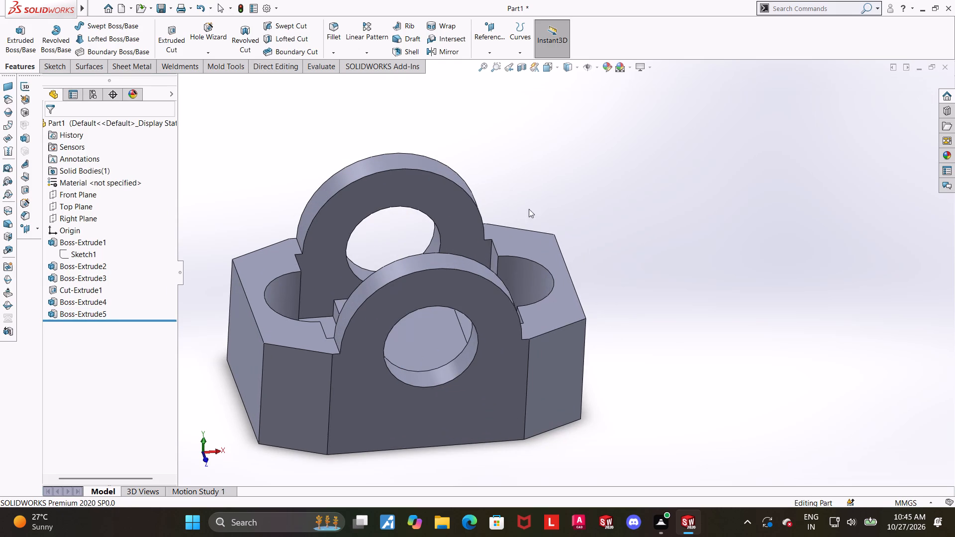
left_click(314, 71)
left_click(113, 30)
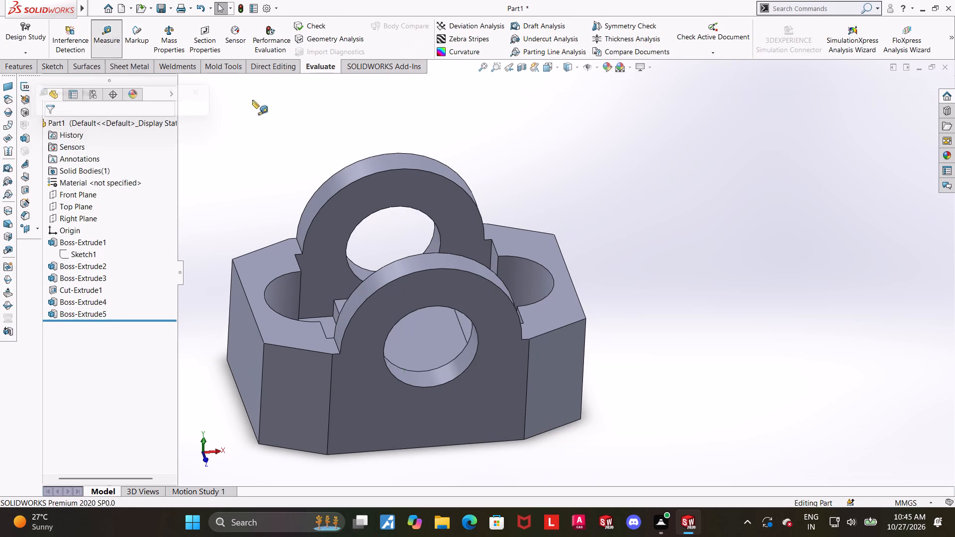
middle_click_drag(394, 152, 430, 199)
left_click(382, 304)
scroll(532, 395, "up", 4)
middle_click_drag(530, 404, 522, 211)
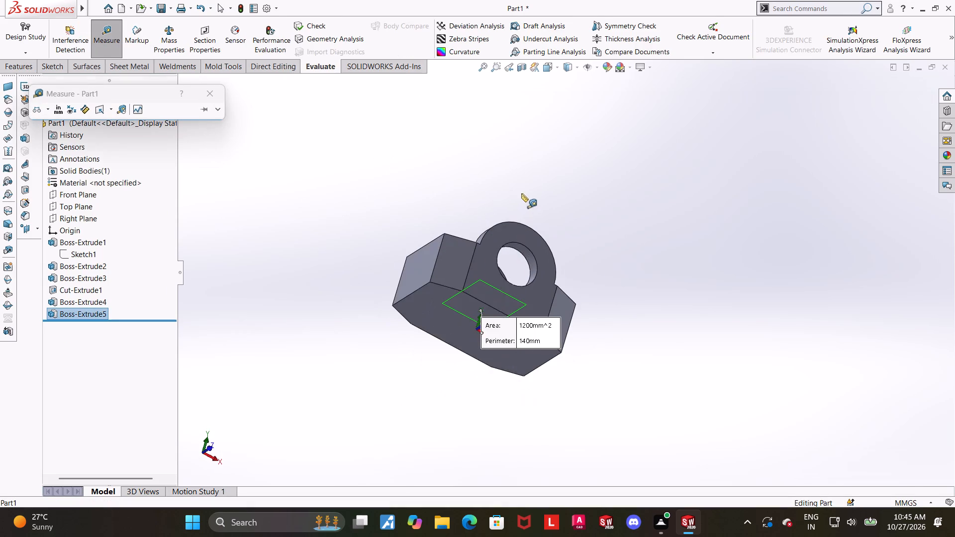
left_click(416, 321)
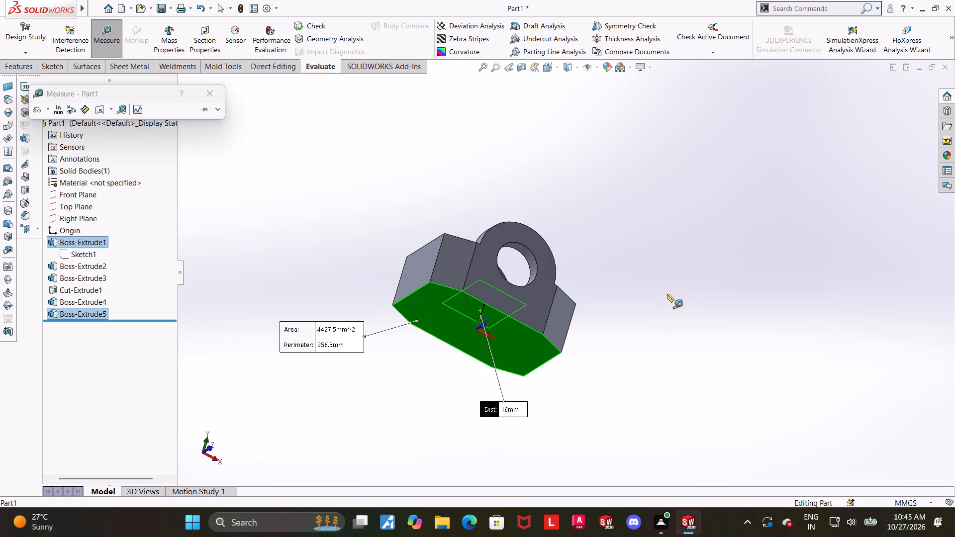
key("Escape")
Start a new sketch on the raised pad's top face and view it normal to the face.
middle_click_drag(658, 243, 626, 516)
middle_click_drag(627, 510, 652, 346)
middle_click_drag(652, 335, 663, 274)
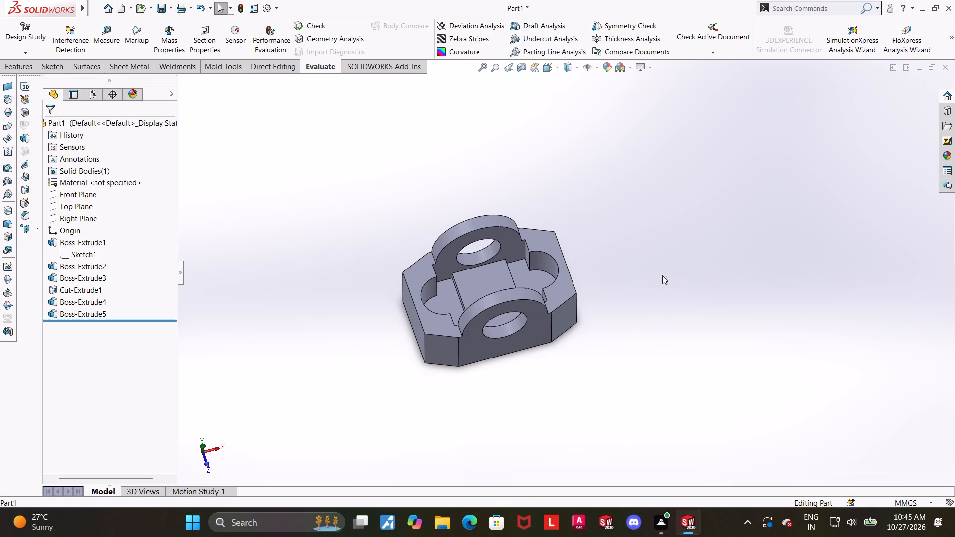
scroll(592, 306, "down", 3)
scroll(620, 317, "up", 2)
left_click(620, 316)
middle_click_drag(593, 310, 593, 337)
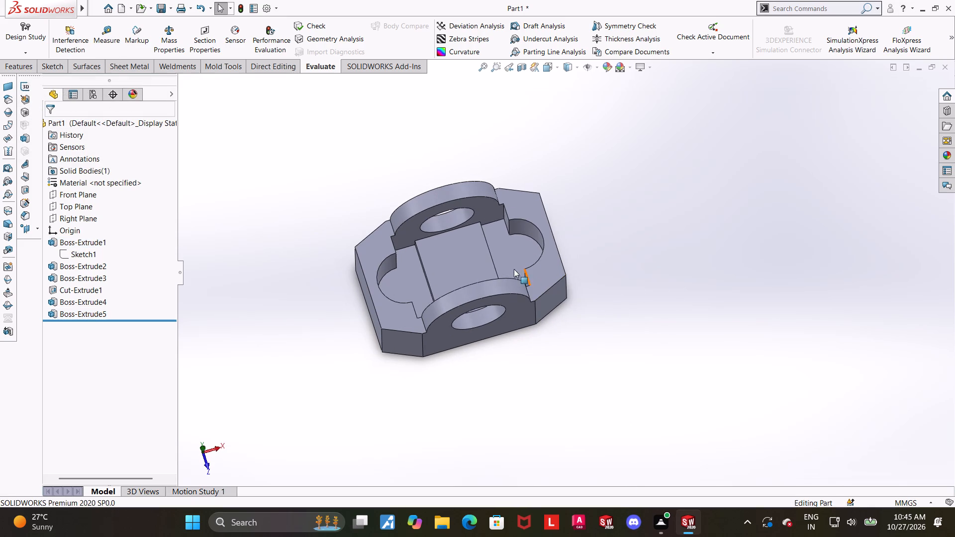
left_click(454, 265)
left_click(497, 238)
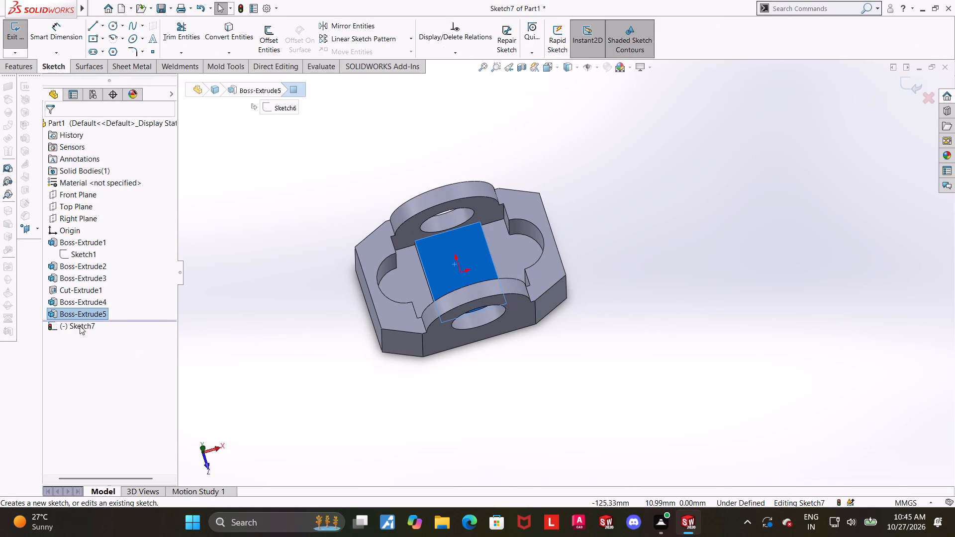
left_click(80, 326)
left_click(101, 317)
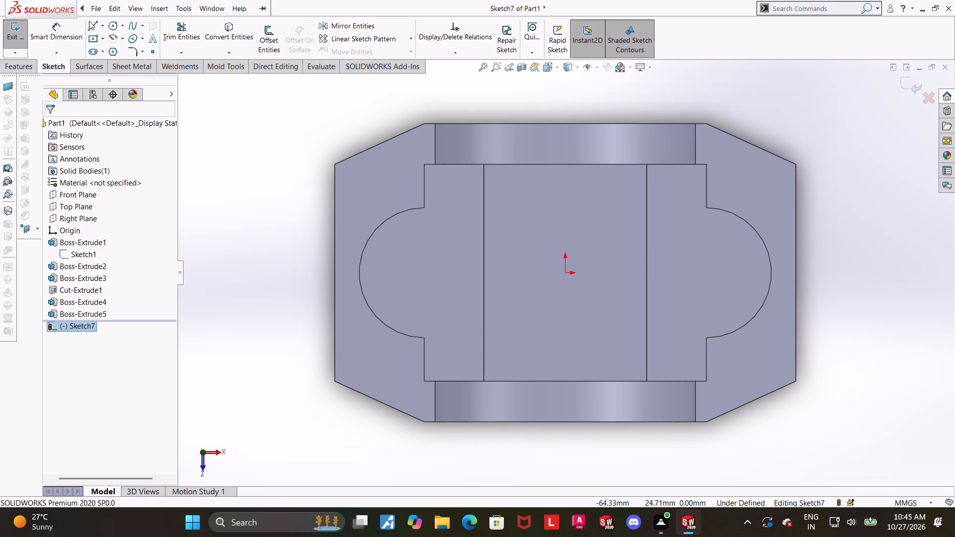
Sketch a circle centred on the origin within the raised pad's top face.
left_click(113, 25)
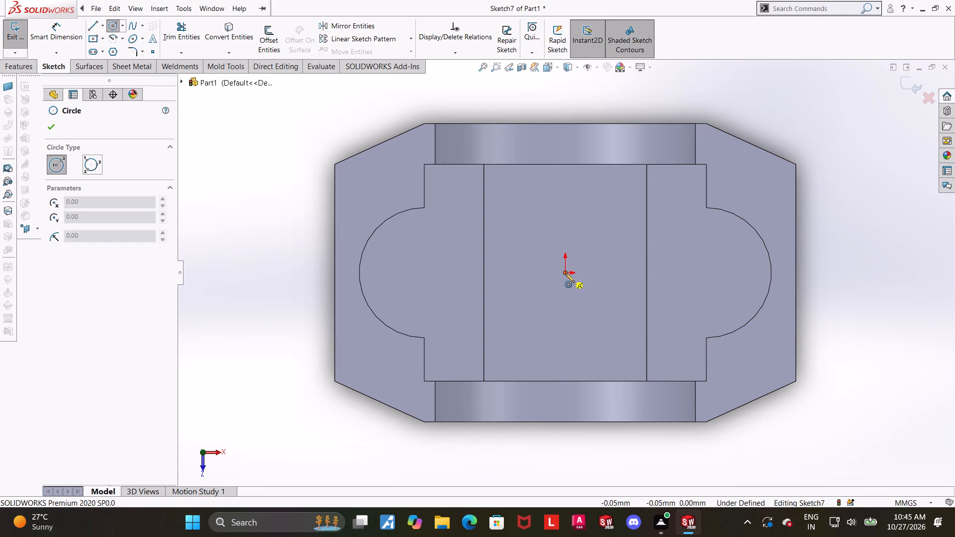
left_click(565, 273)
left_click(620, 239)
key("Escape")
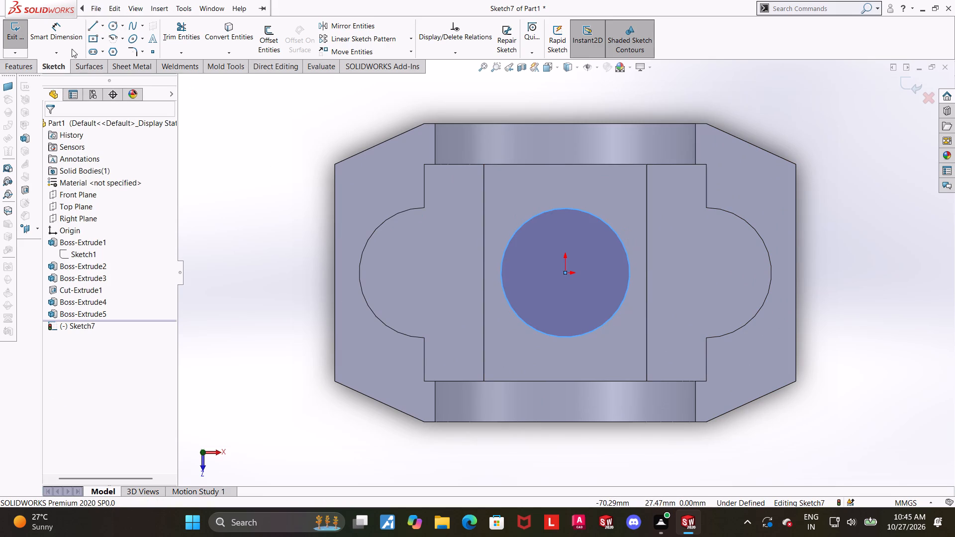
Dimension the circle's diameter to 22 mm and exit the sketch.
left_click(67, 35)
scroll(479, 179, "up", 1)
scroll(685, 224, "down", 1)
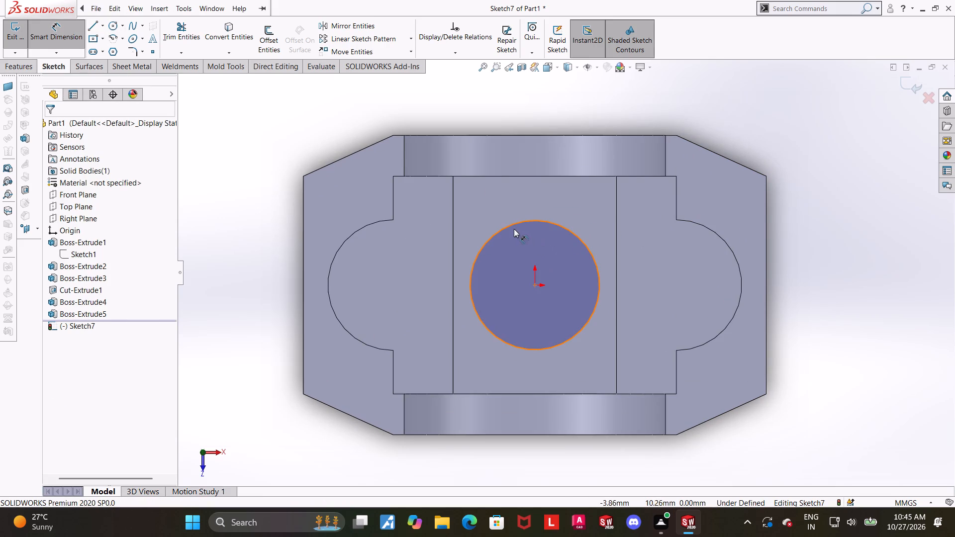
left_click(510, 226)
scroll(510, 226, "up", 2)
left_click(478, 143)
type("22")
key("Return")
key("Escape")
left_click(770, 184)
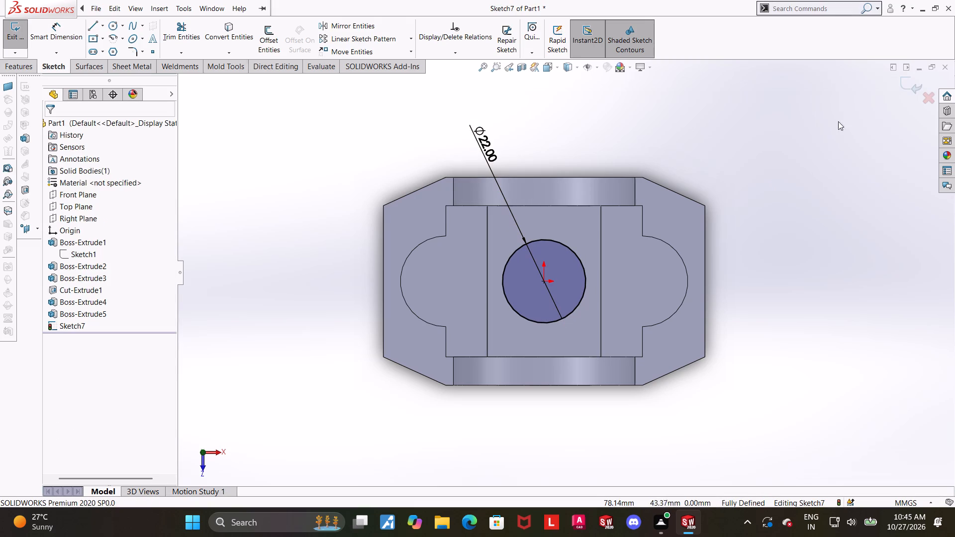
scroll(803, 175, "down", 1)
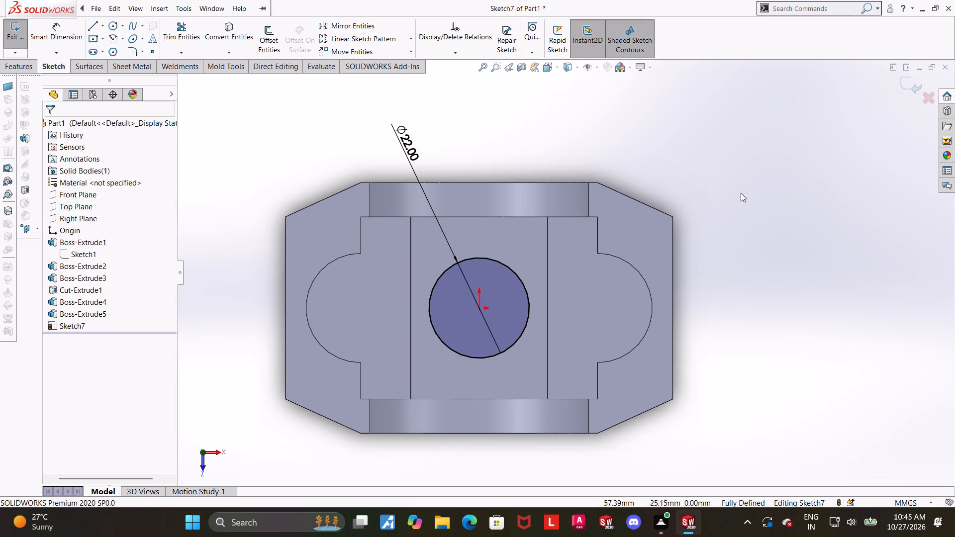
middle_click_drag(740, 194, 732, 99)
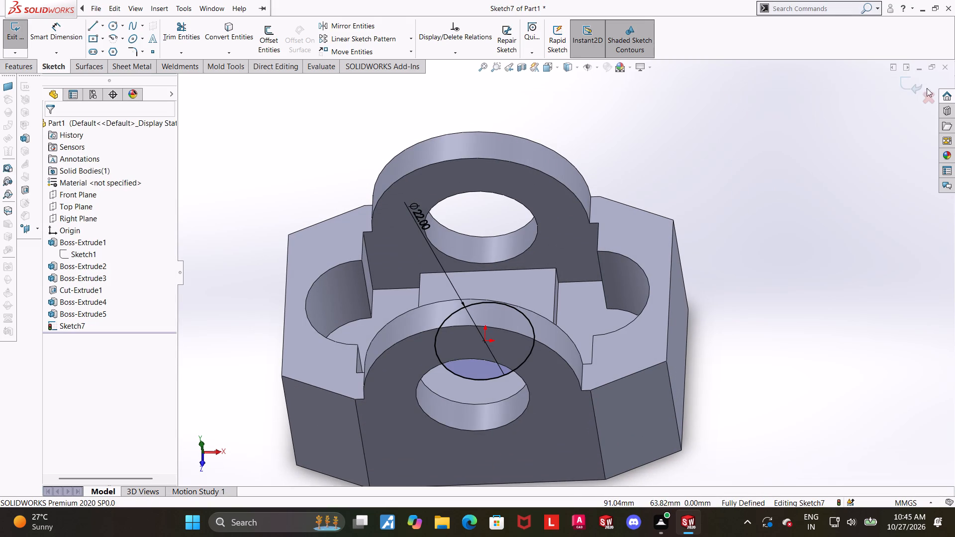
left_click(911, 85)
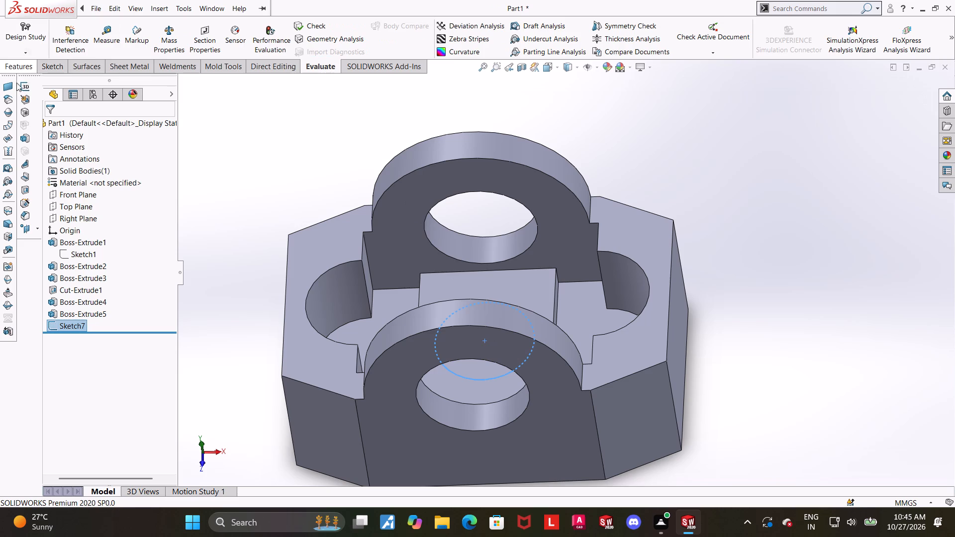
Cut-extrude the 22 mm circle with the Up To Next end condition, down through the pad and base.
left_click(19, 66)
left_click(168, 37)
scroll(221, 97, "up", 4)
middle_click_drag(741, 343, 736, 316)
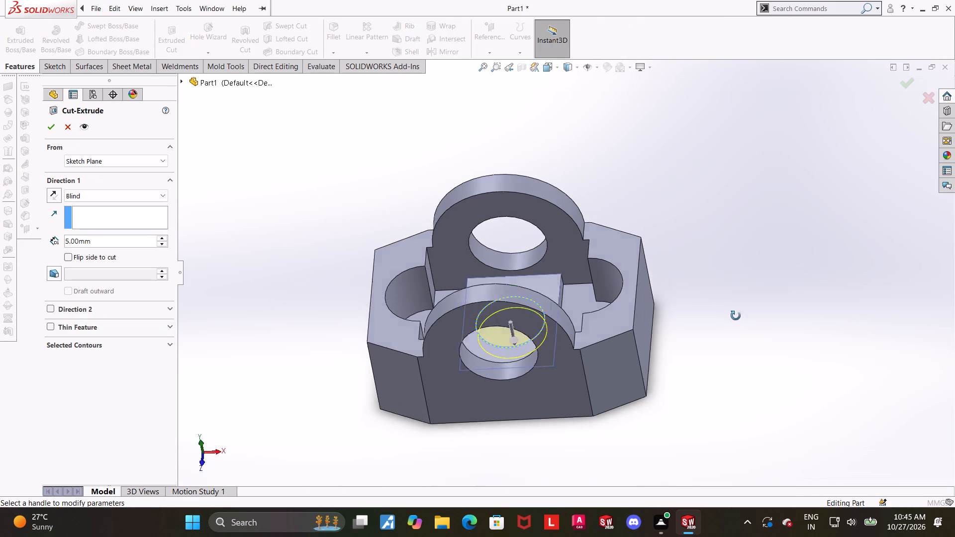
middle_click_drag(736, 316, 733, 203)
left_click(81, 193)
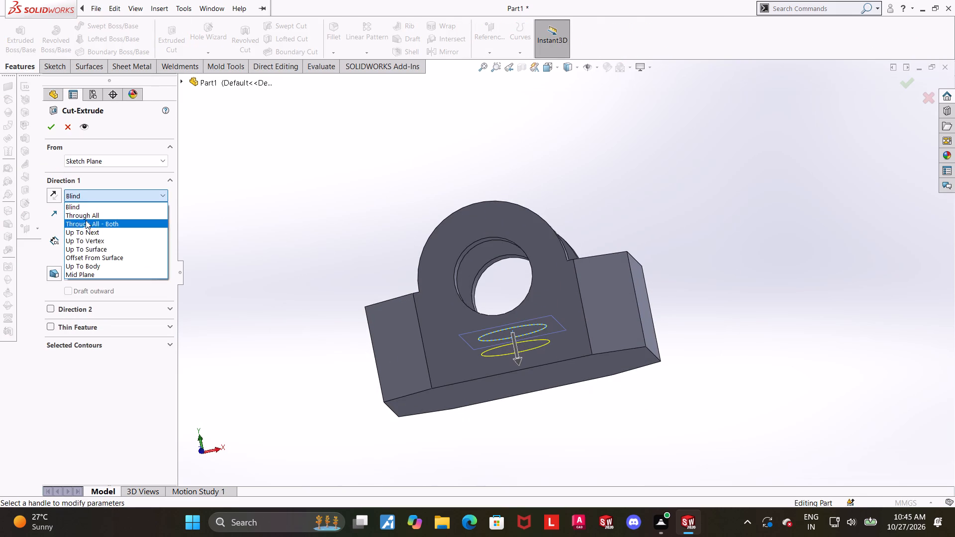
left_click(84, 233)
left_click(54, 132)
left_click(780, 242)
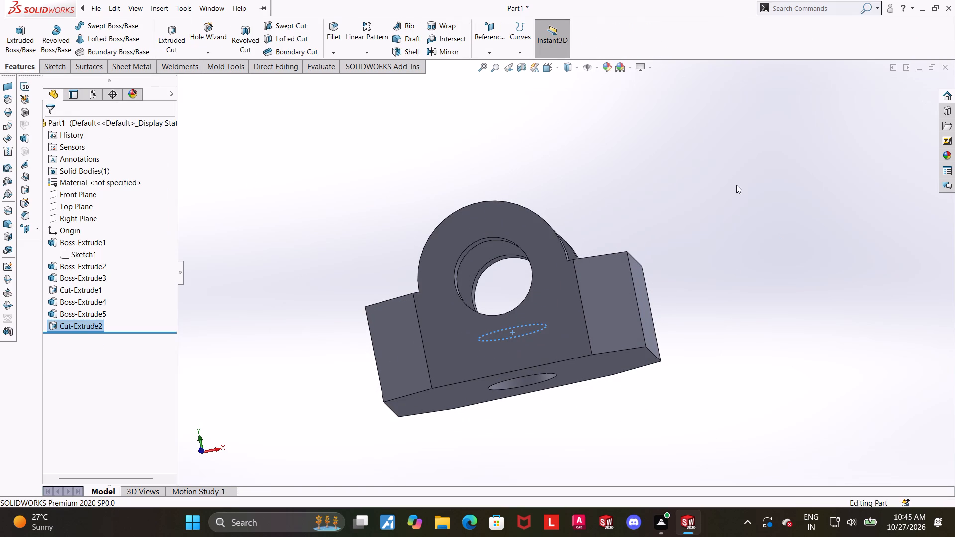
Start a new sketch on the front boss's outer vertical face and view it normal to the face.
middle_click_drag(725, 172, 745, 229)
left_click(460, 376)
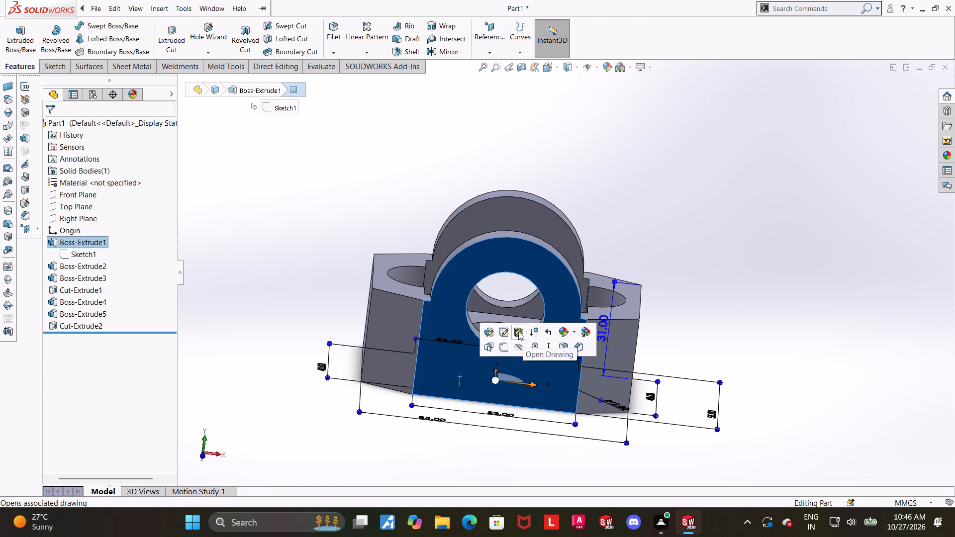
left_click(509, 352)
left_click(71, 343)
left_click(93, 328)
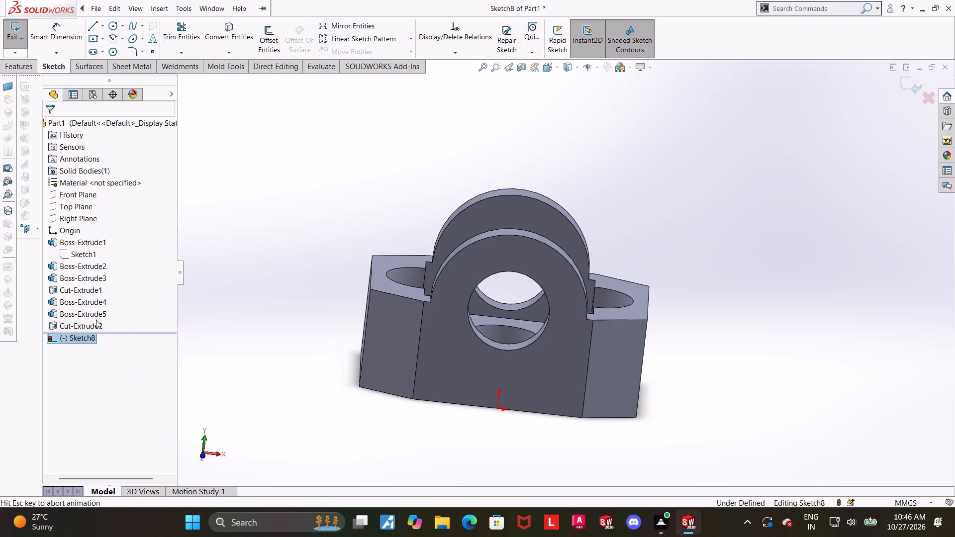
Sketch a corner rectangle about 31 by 12 mm on the front face, with its lower side on the base's bottom edge.
left_click(102, 36)
left_click(104, 54)
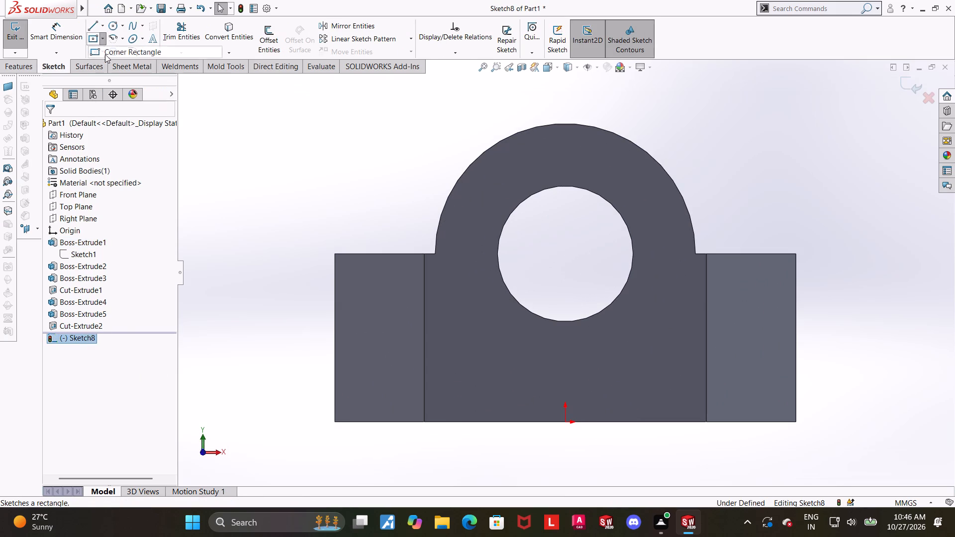
left_click(482, 420)
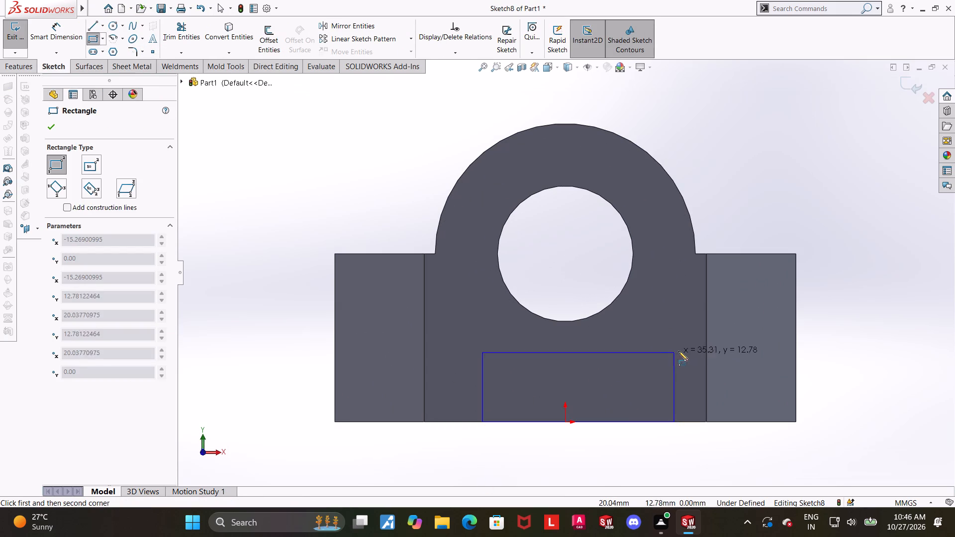
left_click(649, 355)
key("Escape")
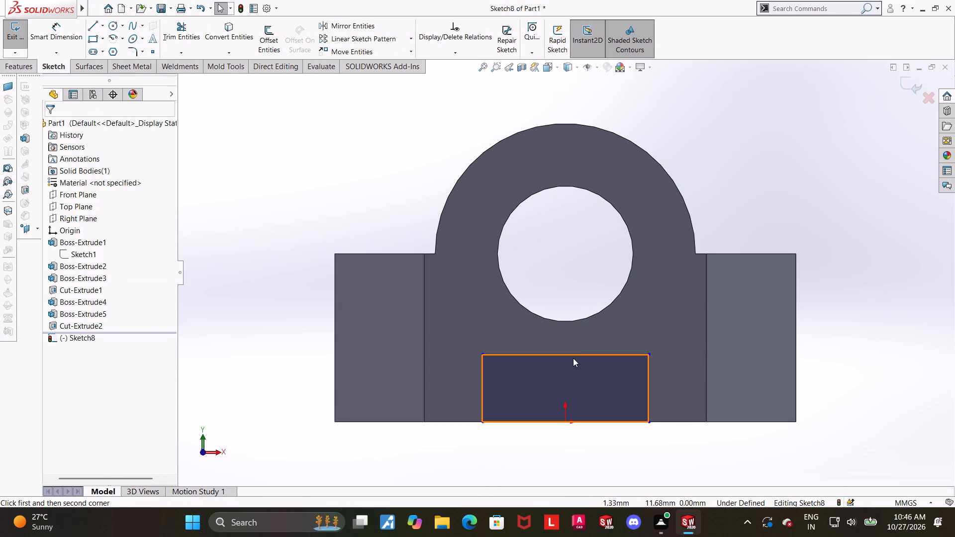
Add a vertical relation between the midpoint of the rectangle's top line and the origin.
left_click(565, 354)
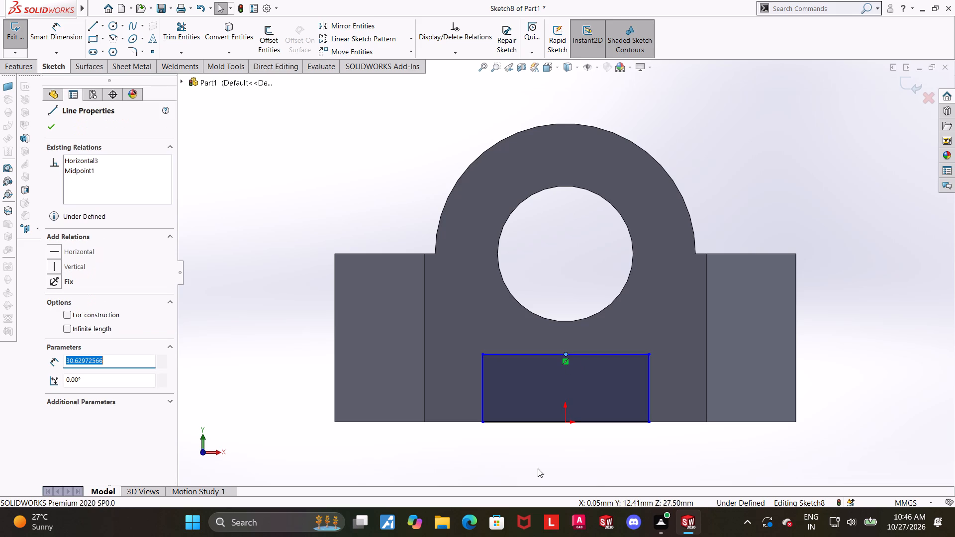
left_click(565, 425, "ctrl")
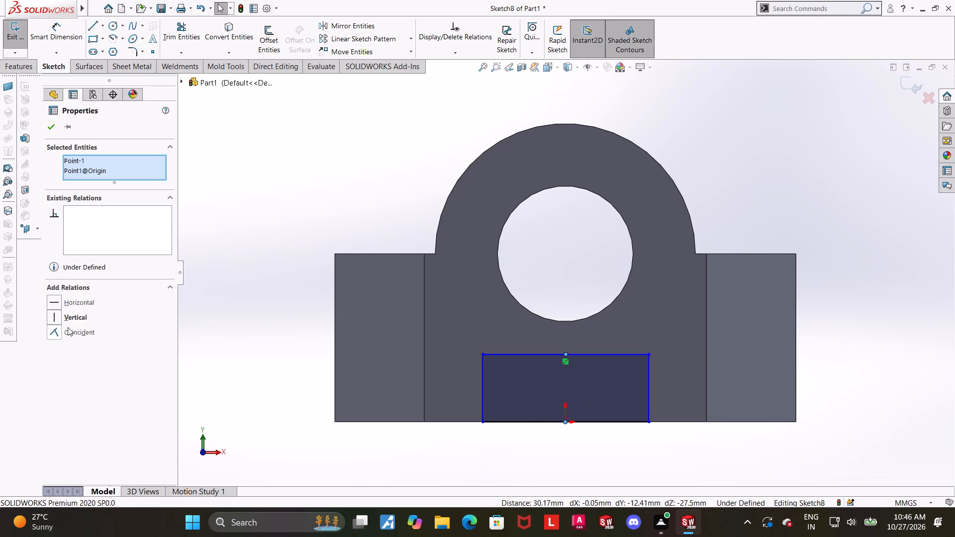
left_click(59, 320)
scroll(502, 378, "up", 4)
left_click(693, 400)
scroll(607, 301, "down", 2)
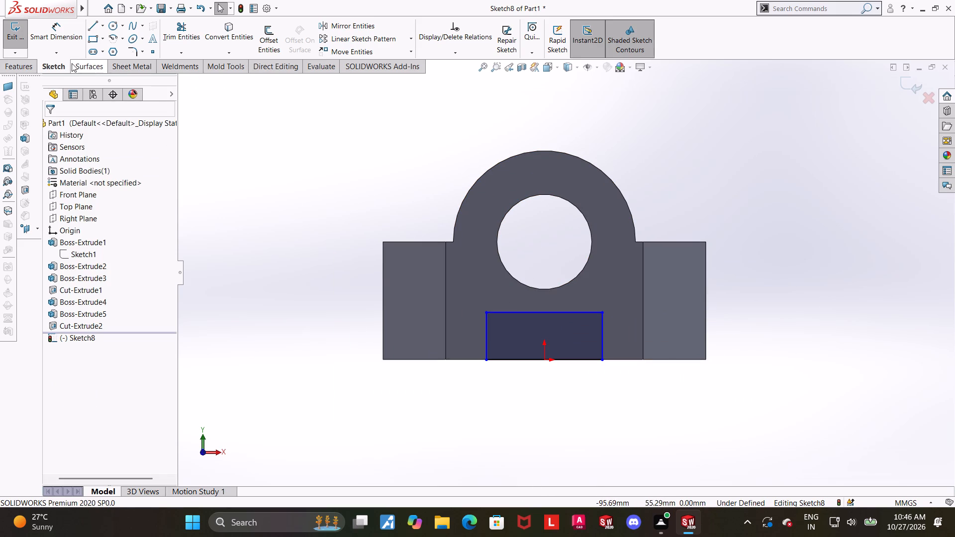
Dimension the rectangle's top line to a width of 40 mm.
left_click(69, 34)
scroll(657, 281, "up", 1)
scroll(616, 290, "down", 1)
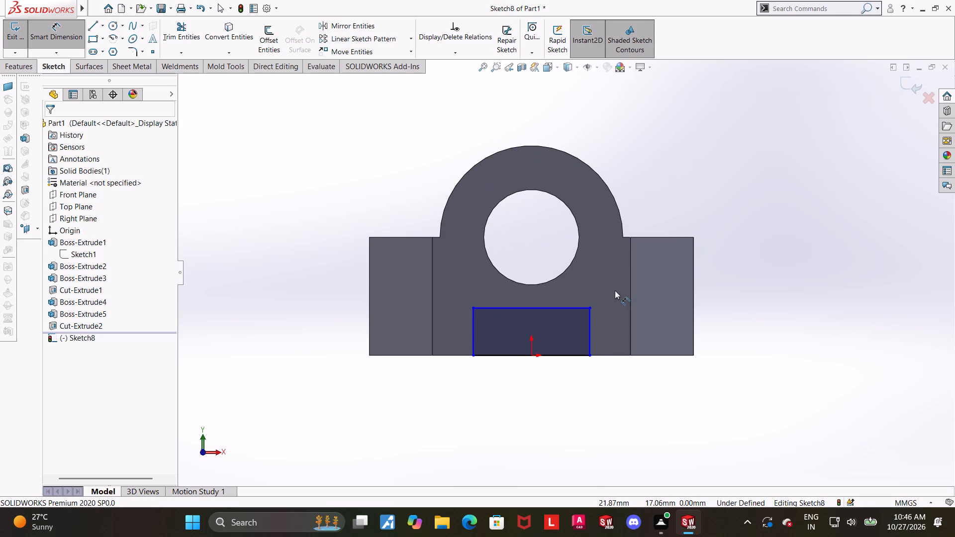
scroll(606, 310, "down", 1)
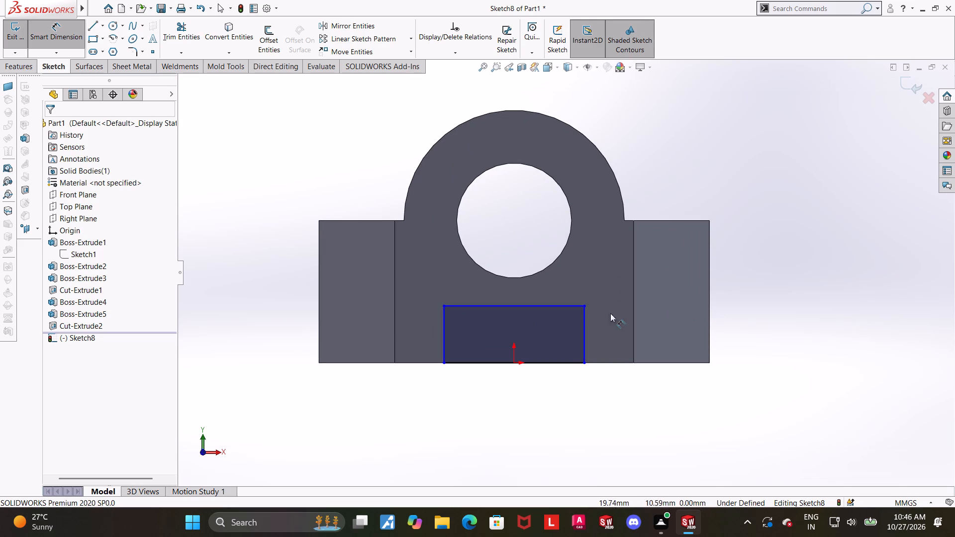
left_click(540, 308)
left_click(544, 289)
type("40")
key("Return")
key("Escape")
key("Escape")
left_click(680, 444)
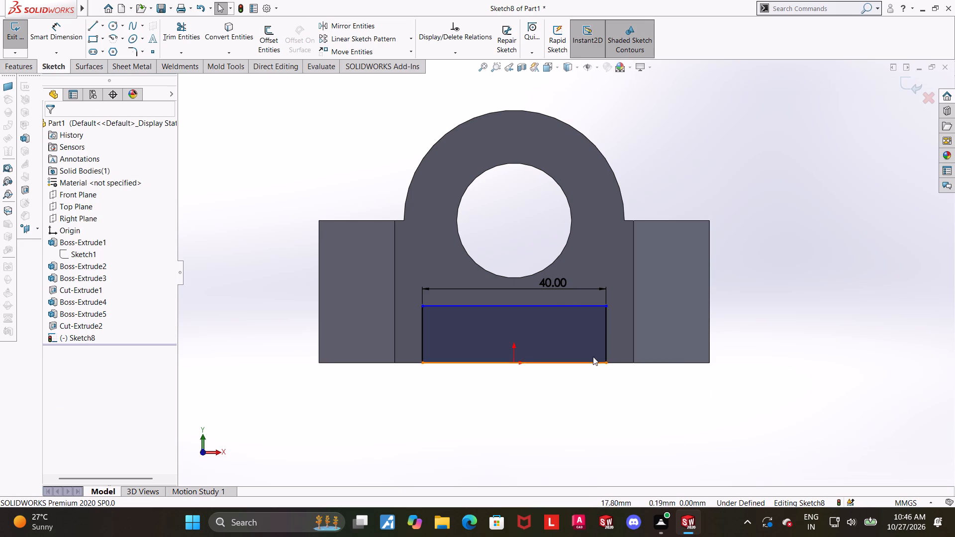
Dimension the rectangle's height to 5 mm between its top and bottom lines and exit the sketch.
scroll(565, 301, "down", 2)
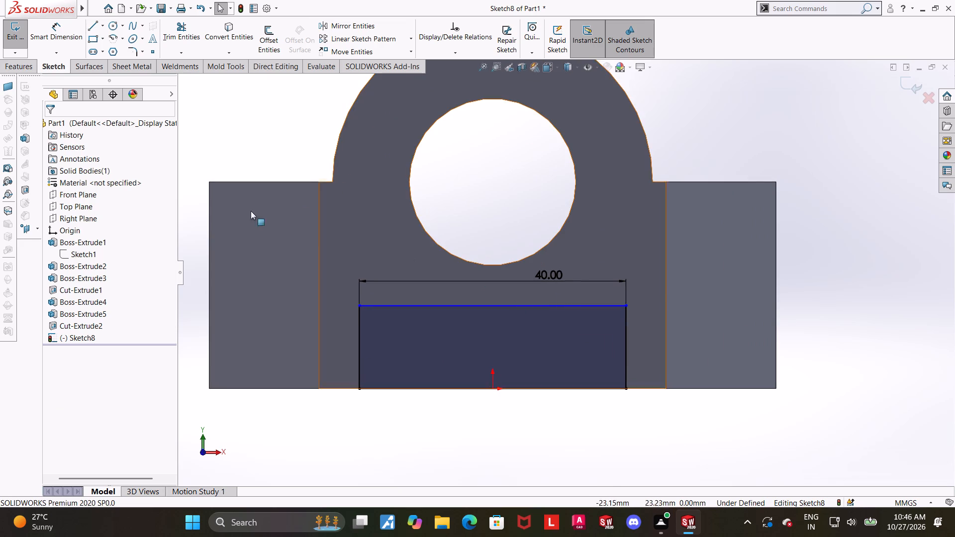
left_click(77, 35)
left_click(597, 306)
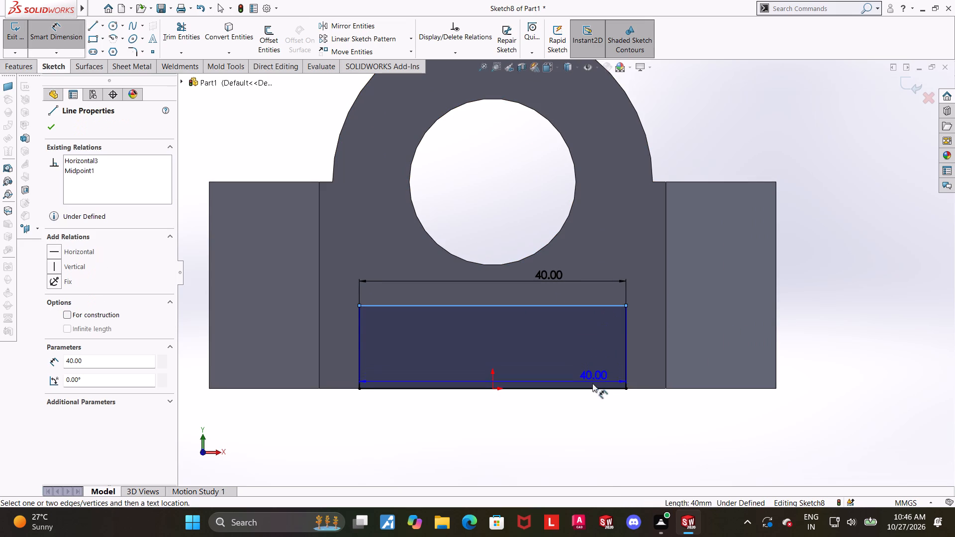
left_click(590, 386)
left_click(822, 359)
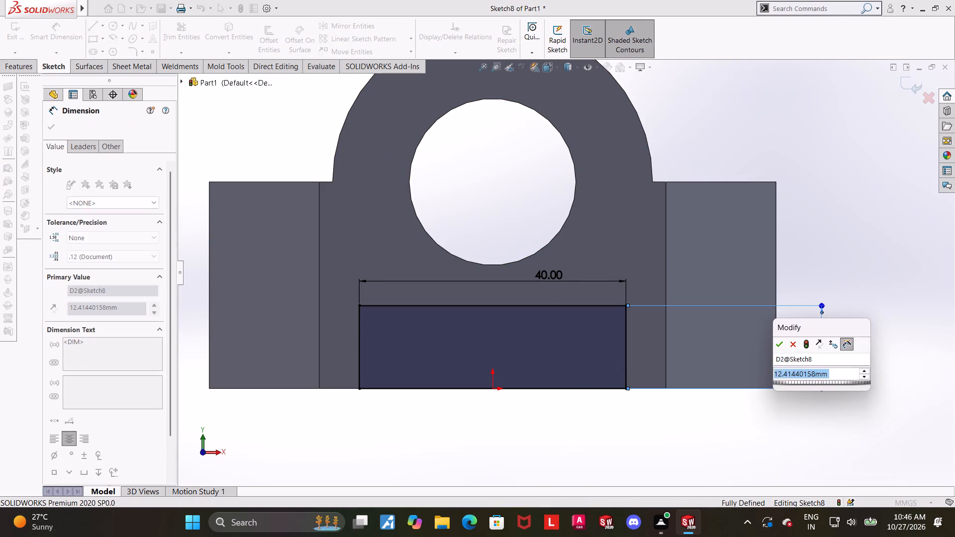
key("5")
key("Return")
key("Escape")
scroll(771, 385, "up", 1)
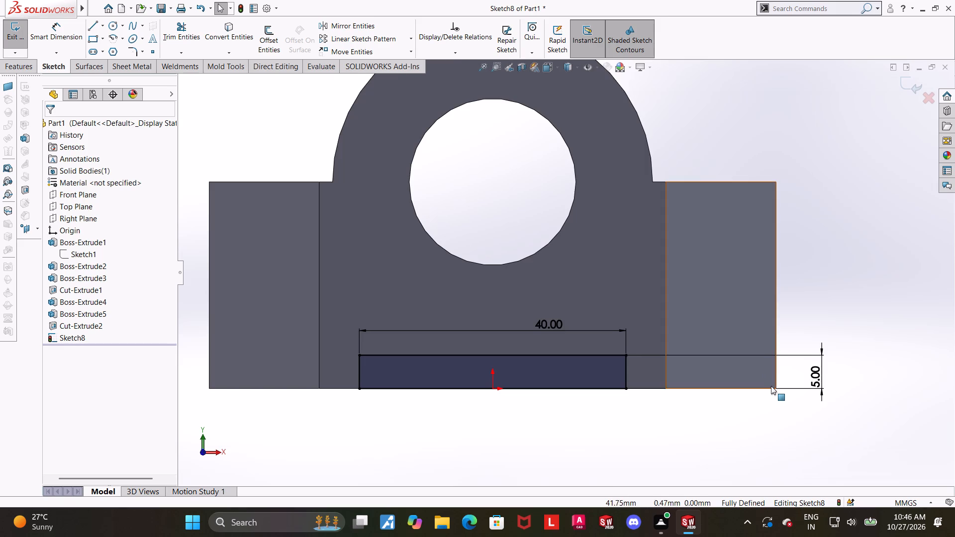
scroll(764, 382, "down", 1)
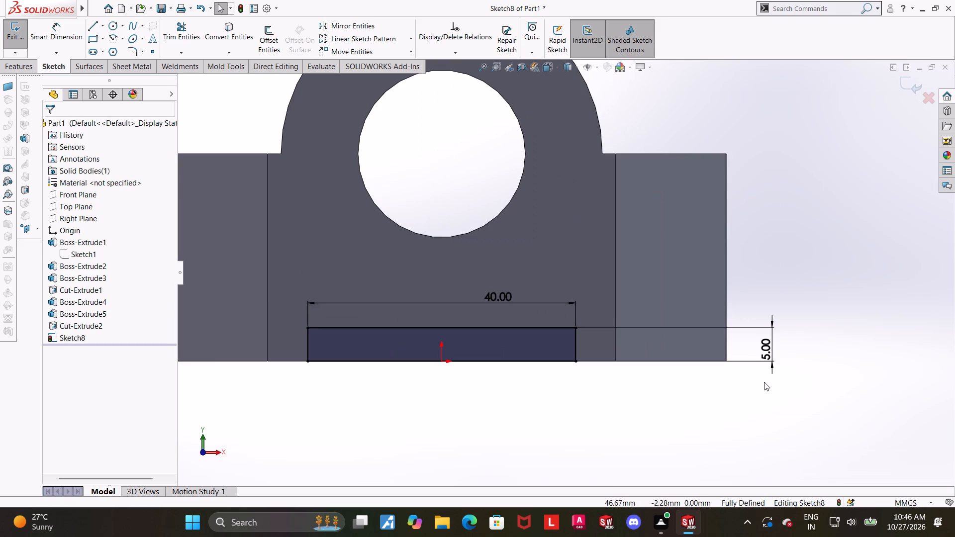
scroll(742, 382, "down", 1)
scroll(742, 382, "up", 2)
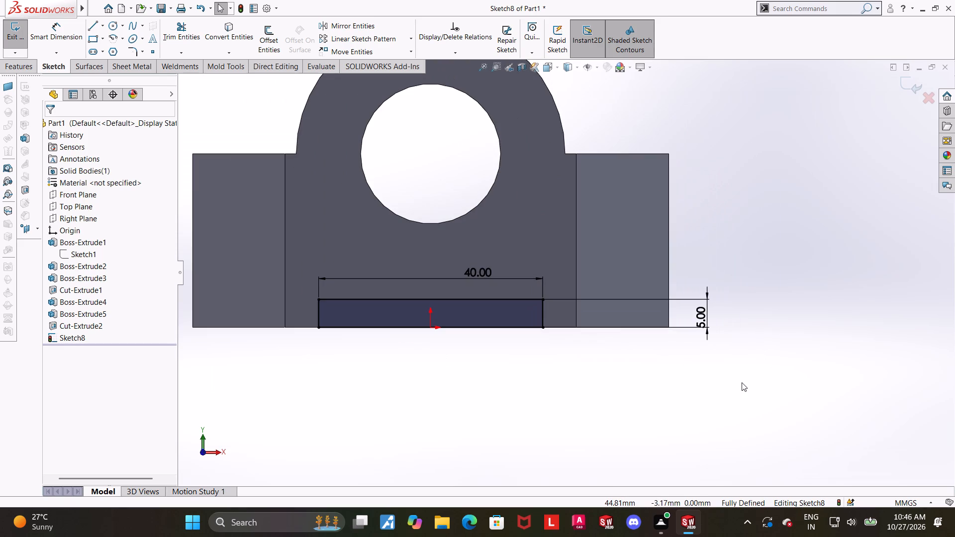
scroll(726, 385, "up", 1)
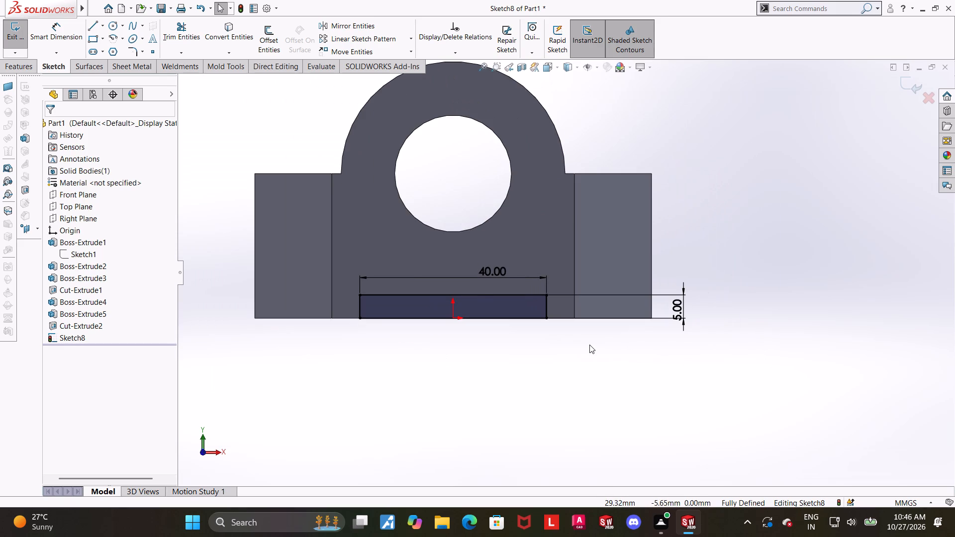
scroll(589, 345, "down", 1)
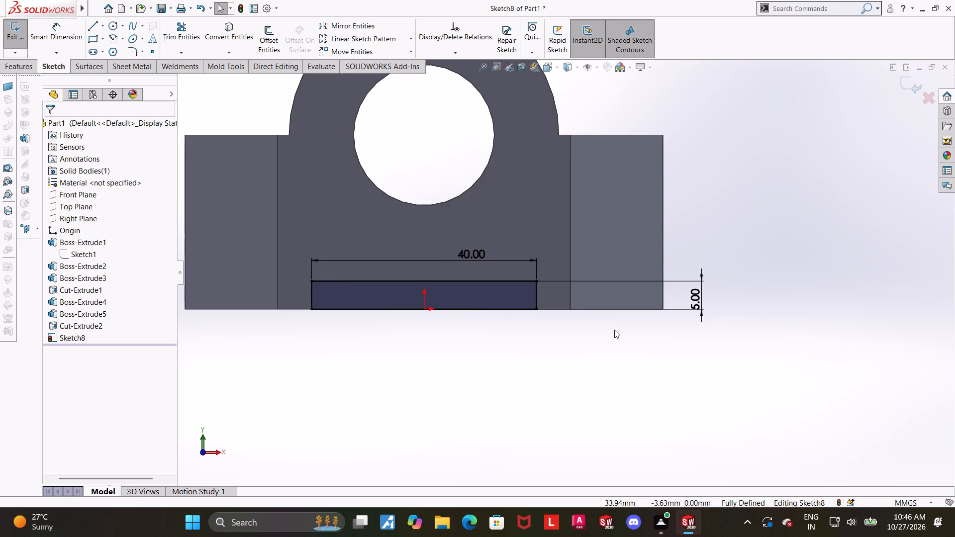
scroll(614, 330, "up", 1)
scroll(614, 330, "down", 1)
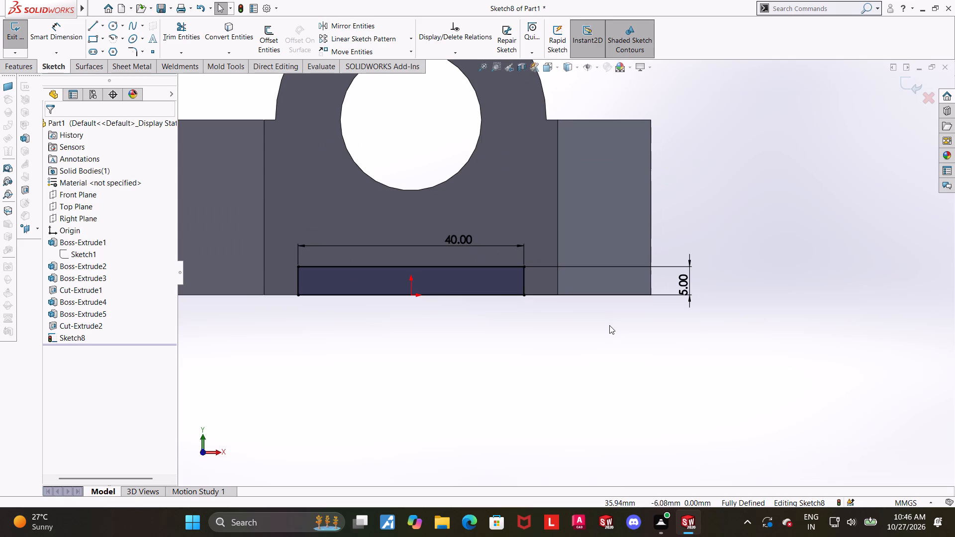
left_click(898, 78)
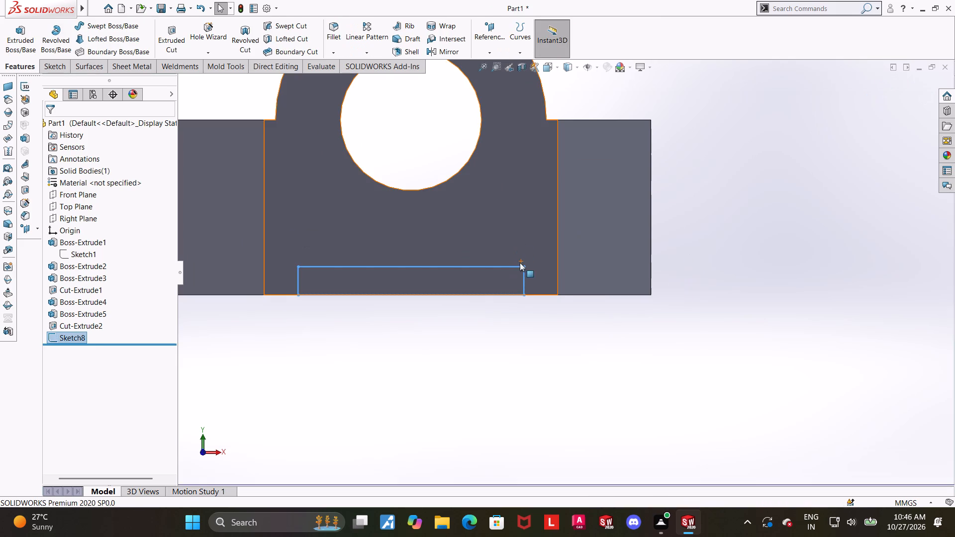
Cut-extrude the 40 by 5 mm rectangle through the full depth of the base to form a bottom slot.
middle_click_drag(517, 266, 496, 275)
scroll(362, 278, "up", 3)
scroll(404, 277, "down", 3)
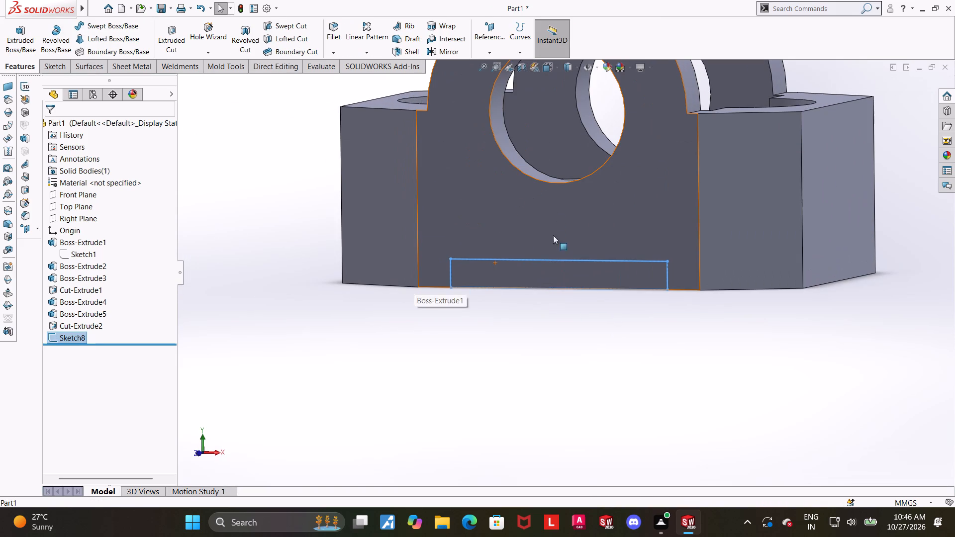
left_click(153, 34)
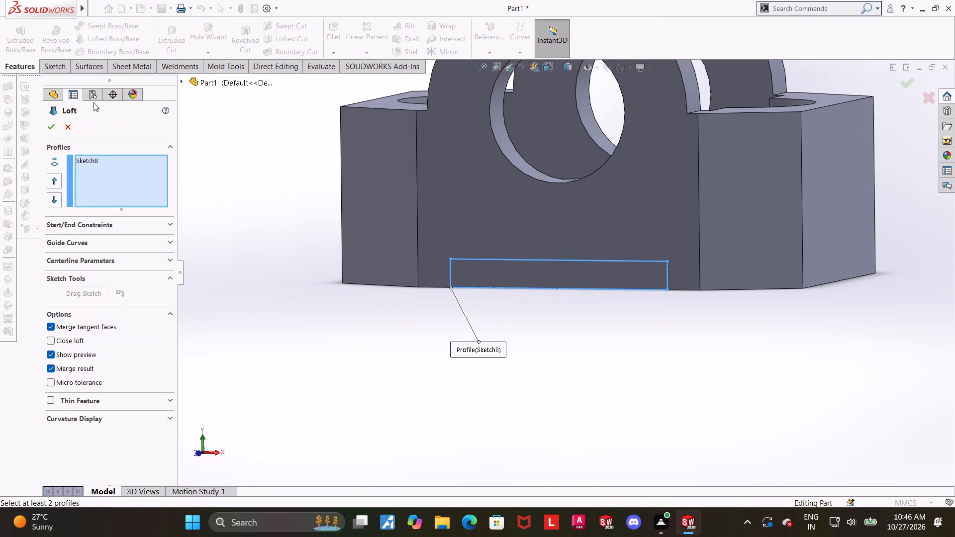
left_click(72, 126)
left_click(161, 34)
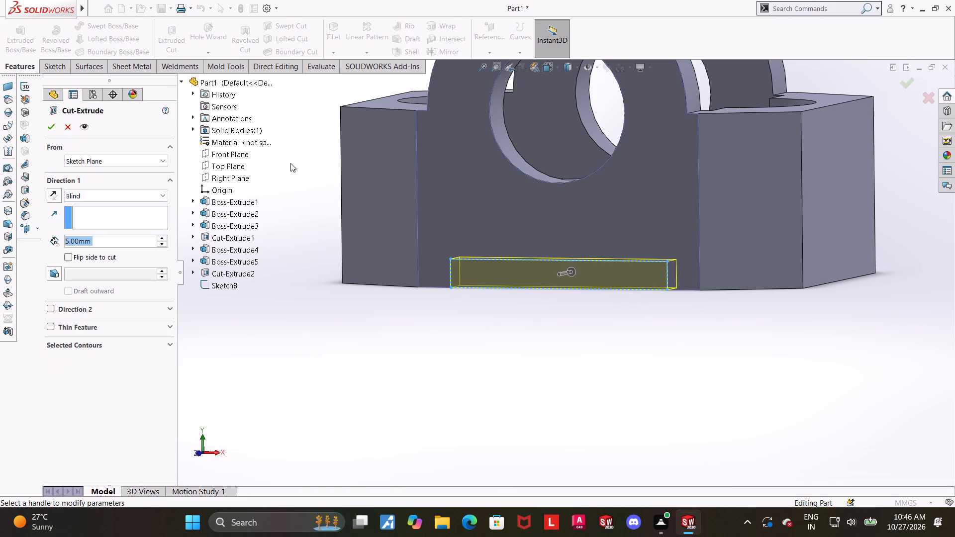
scroll(416, 224, "up", 4)
scroll(661, 202, "down", 3)
middle_click_drag(649, 221, 623, 238)
left_click(98, 197)
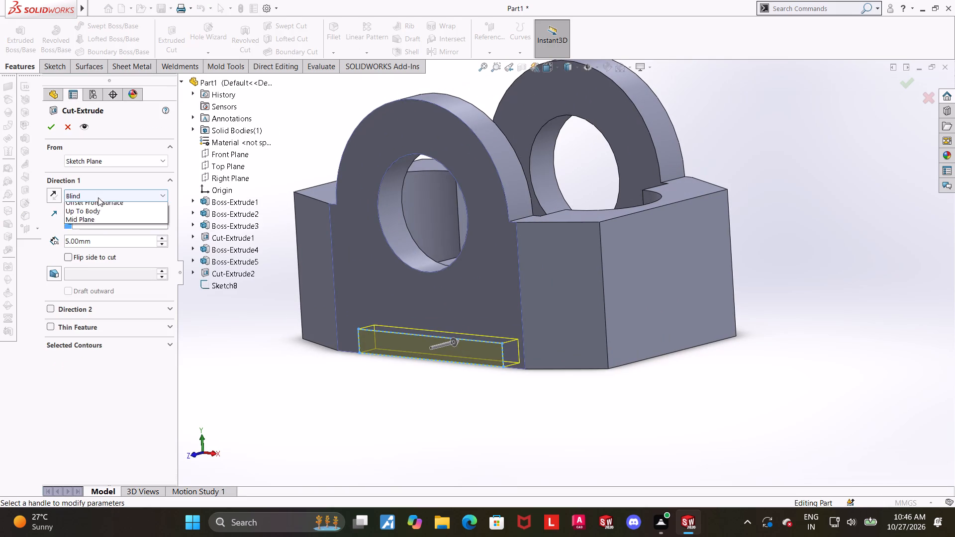
left_click(96, 231)
left_click(56, 126)
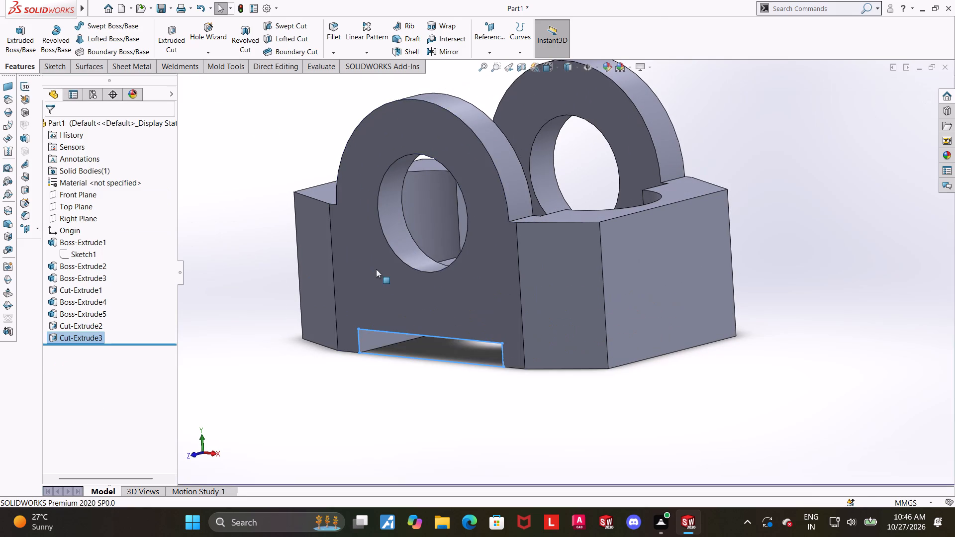
Display the part in the Right view with the Hidden Lines Visible style.
scroll(888, 259, "up", 3)
left_click(701, 330)
middle_click_drag(572, 367, 647, 347)
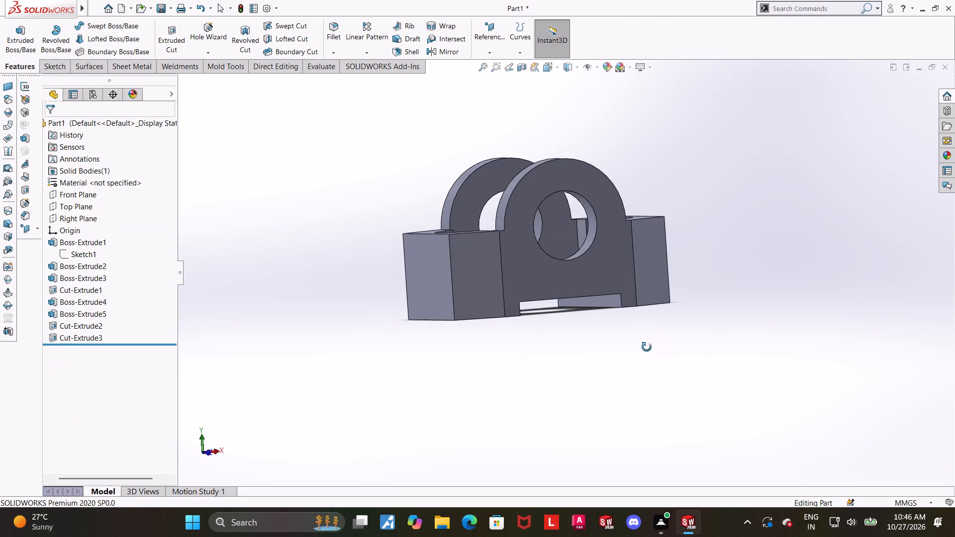
middle_click_drag(647, 347, 540, 346)
left_click(544, 65)
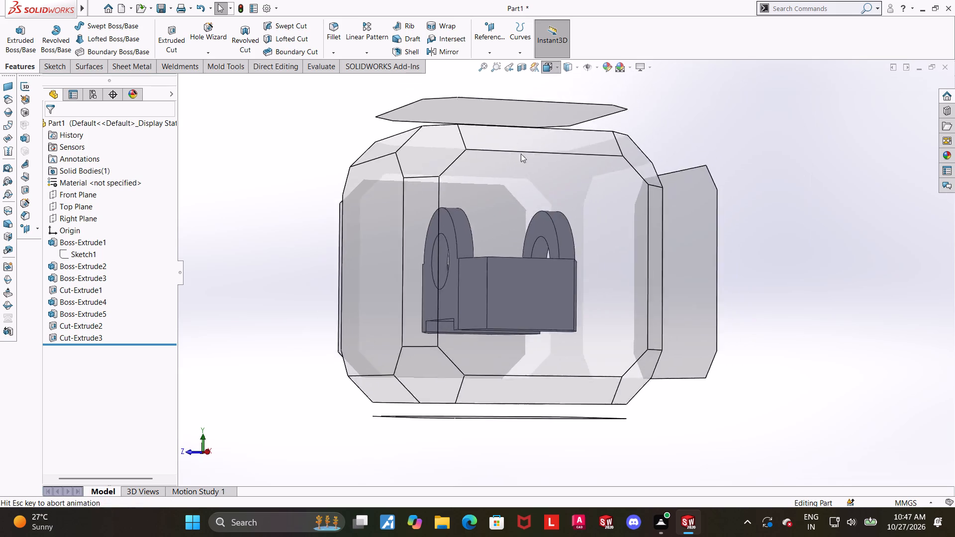
left_click(489, 233)
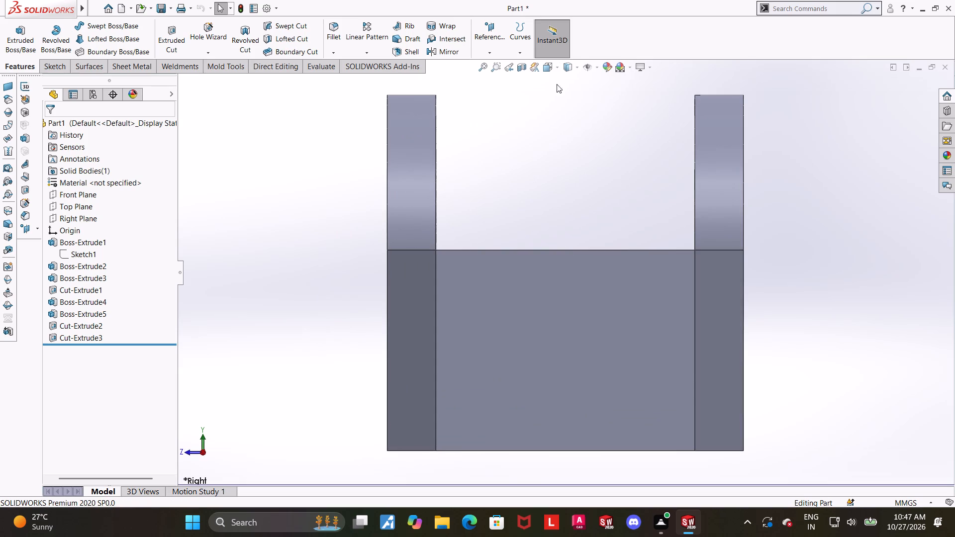
left_click(574, 73)
left_click(571, 114)
left_click(570, 62)
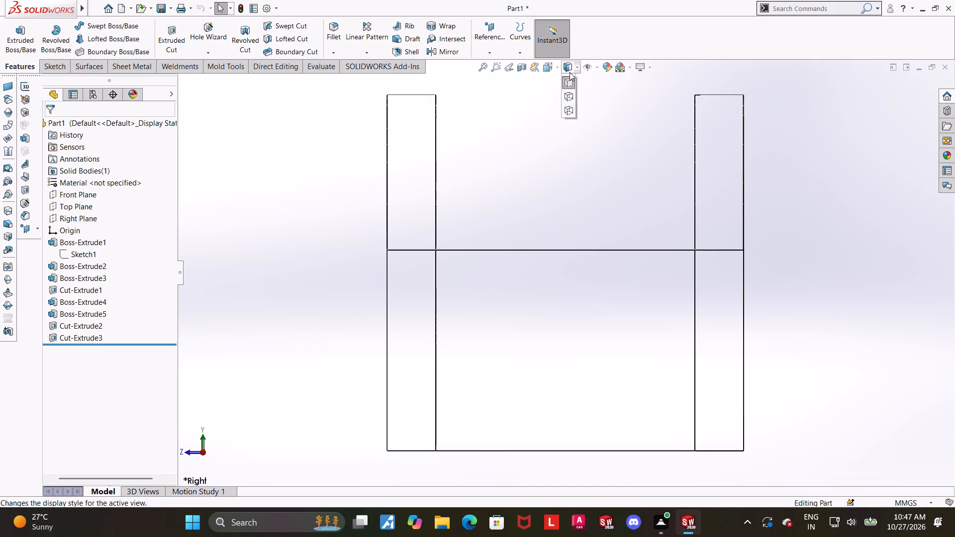
left_click(569, 121)
Examine the hidden edges of the bores, raised pad, centre hole and bottom slot in the side view.
scroll(830, 286, "up", 2)
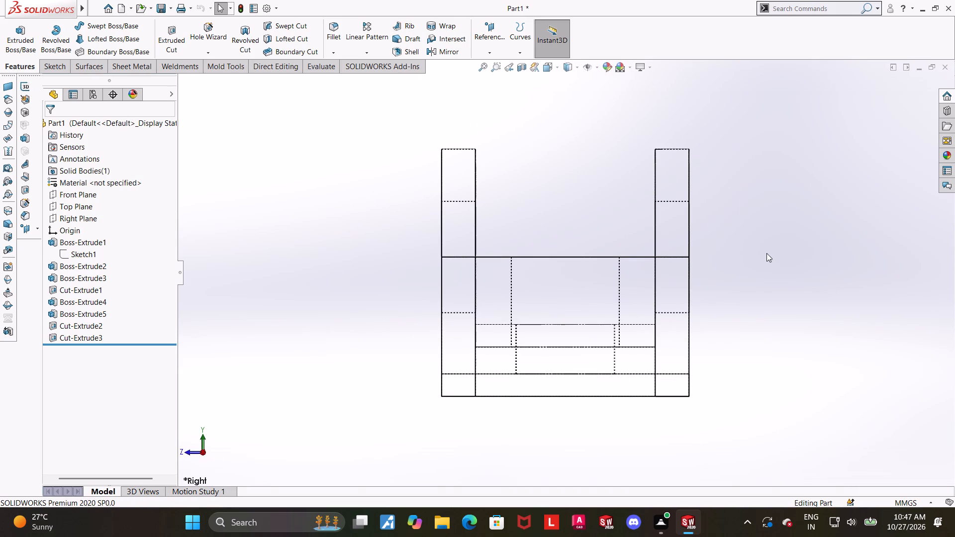
scroll(745, 269, "up", 1)
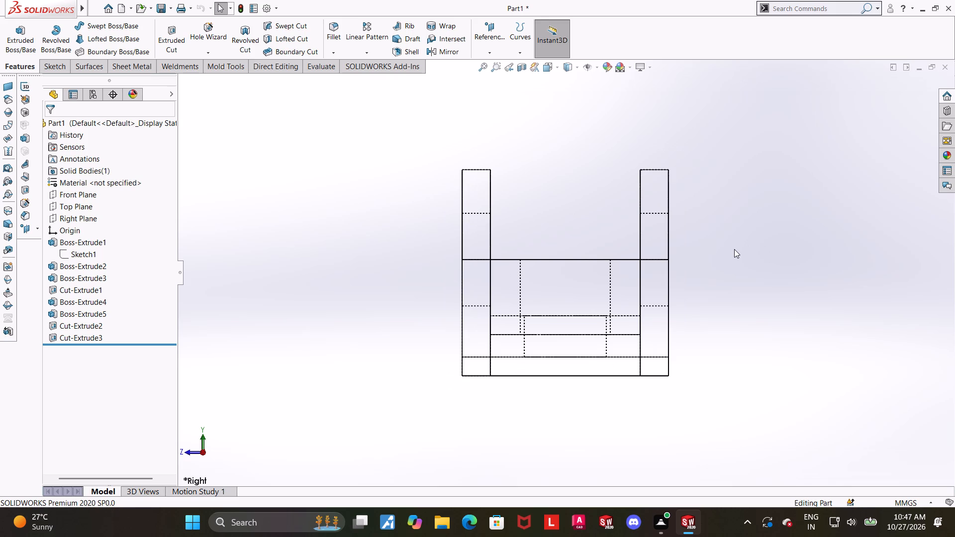
scroll(734, 249, "up", 2)
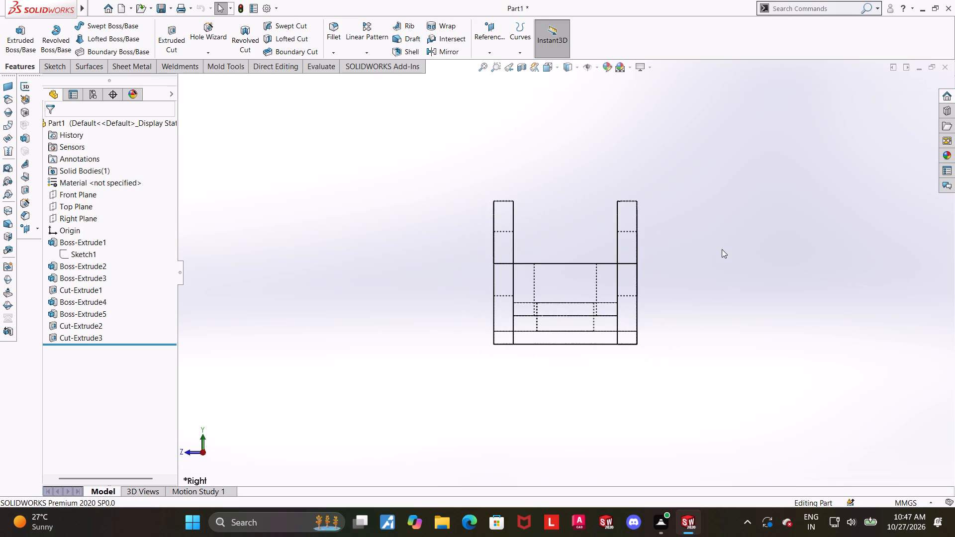
scroll(722, 249, "down", 1)
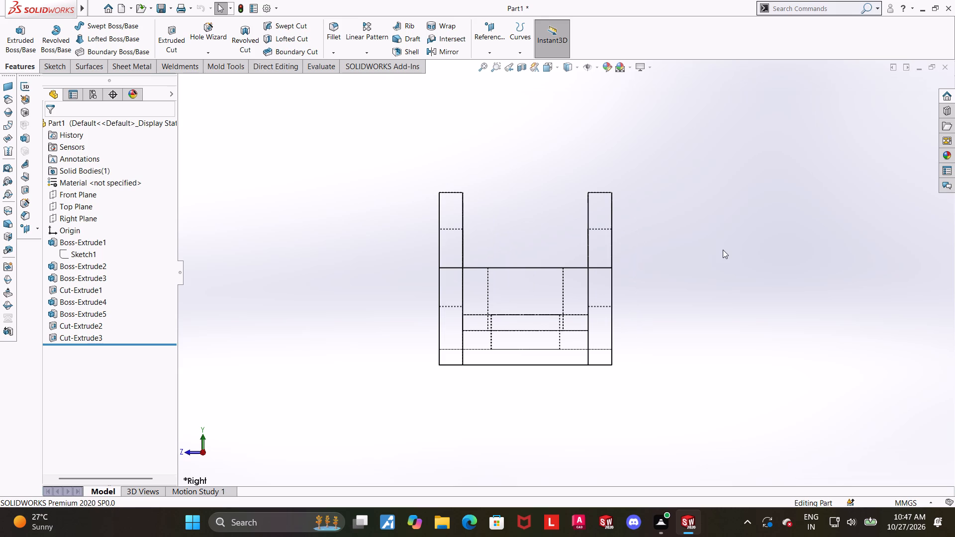
scroll(537, 265, "down", 2)
scroll(696, 322, "down", 1)
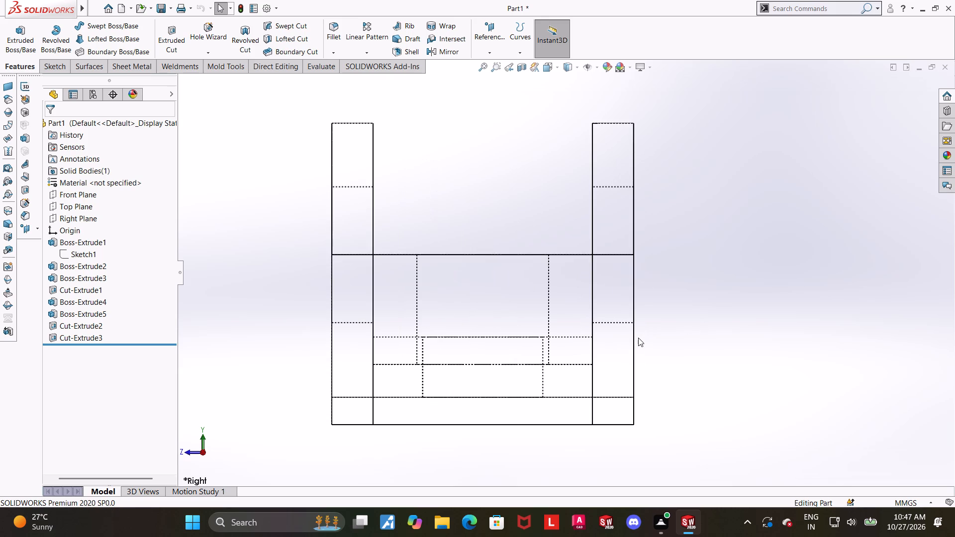
scroll(638, 338, "up", 2)
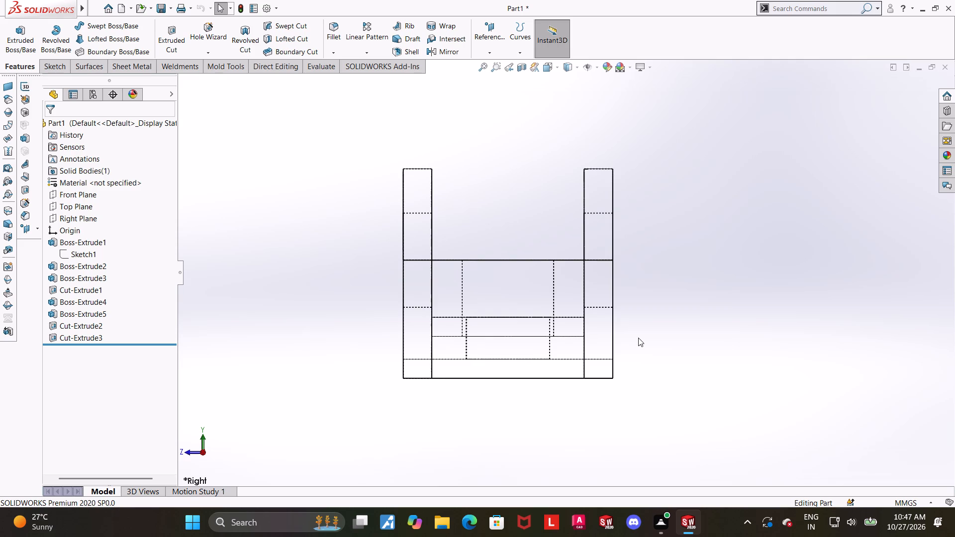
scroll(638, 338, "up", 1)
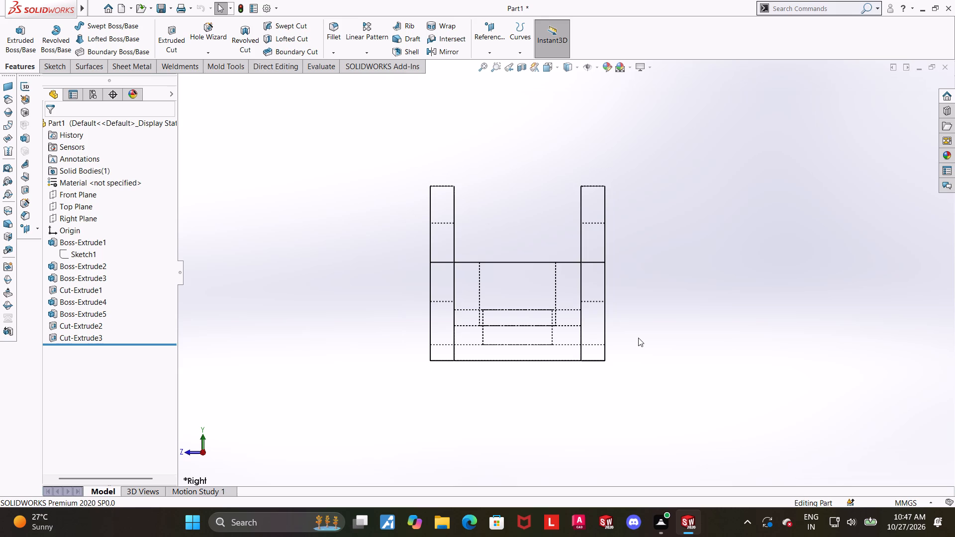
Examine the hidden edges of the bores, pad, centre hole and bottom slot from the side and at oblique angles.
scroll(638, 338, "up", 1)
scroll(598, 337, "down", 1)
scroll(533, 269, "down", 1)
scroll(465, 292, "down", 2)
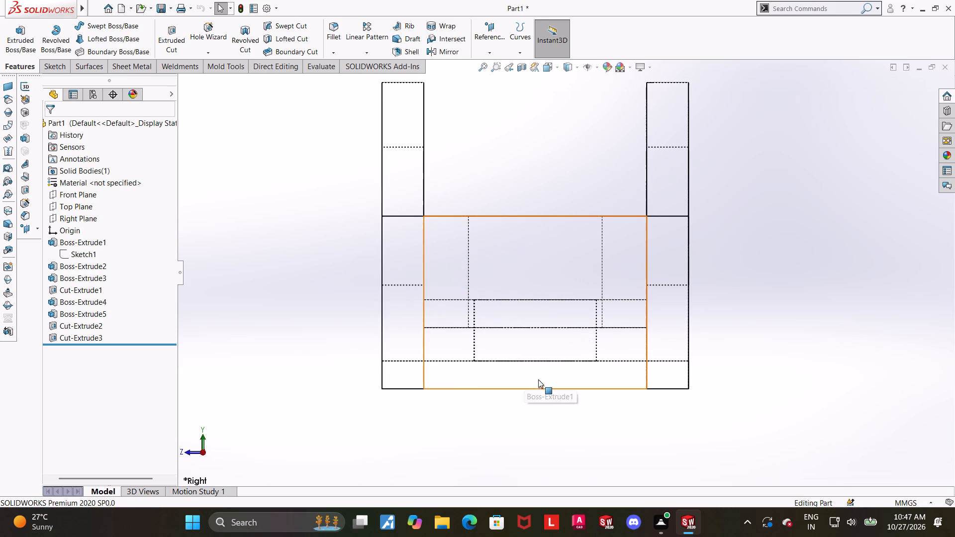
scroll(543, 361, "up", 1)
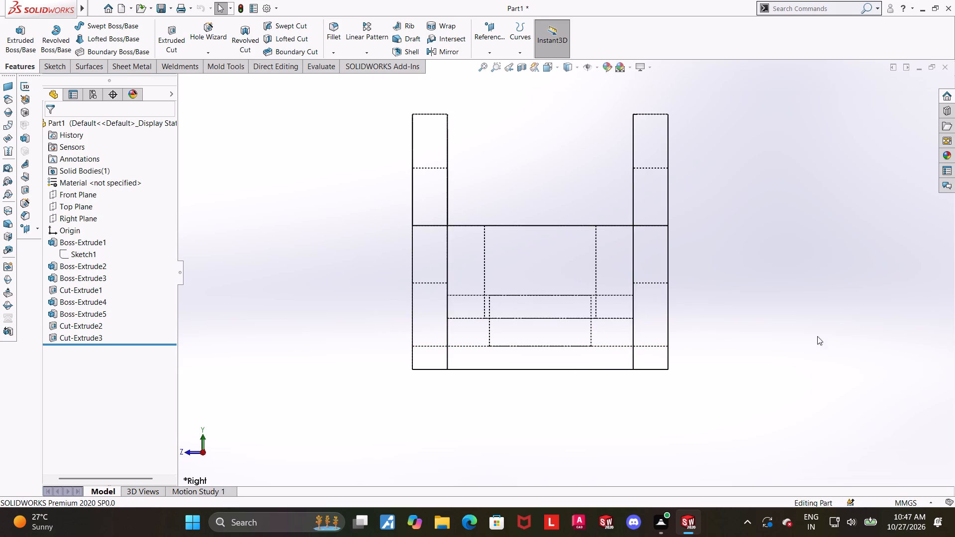
scroll(539, 336, "up", 1)
scroll(511, 278, "down", 2)
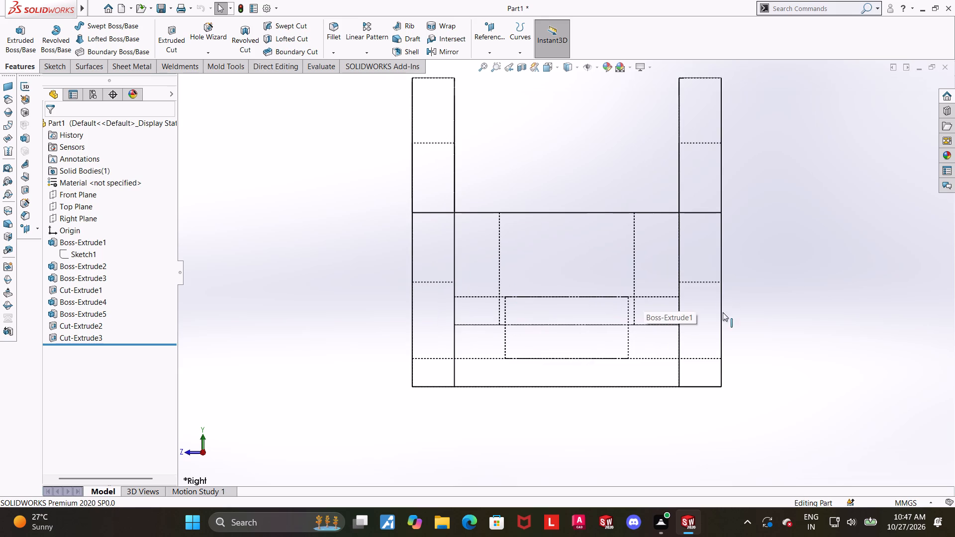
scroll(784, 366, "up", 2)
middle_click_drag(651, 362, 668, 367)
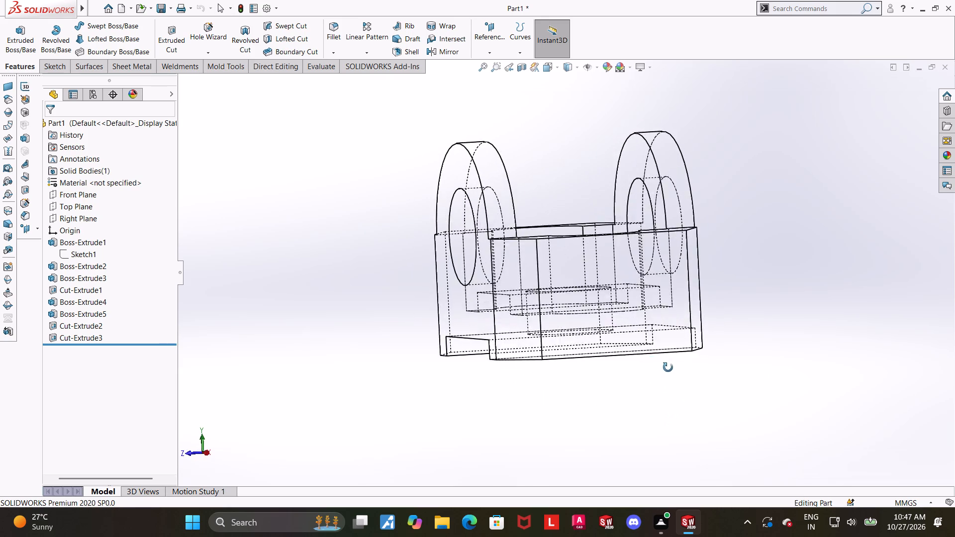
middle_click_drag(668, 367, 643, 342)
left_click(826, 326)
middle_click_drag(795, 328, 791, 392)
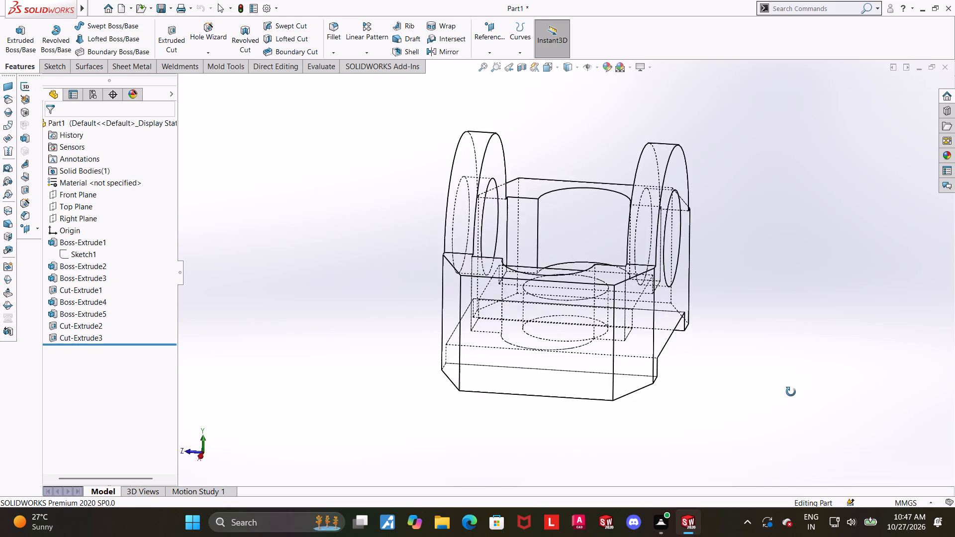
middle_click_drag(791, 392, 819, 332)
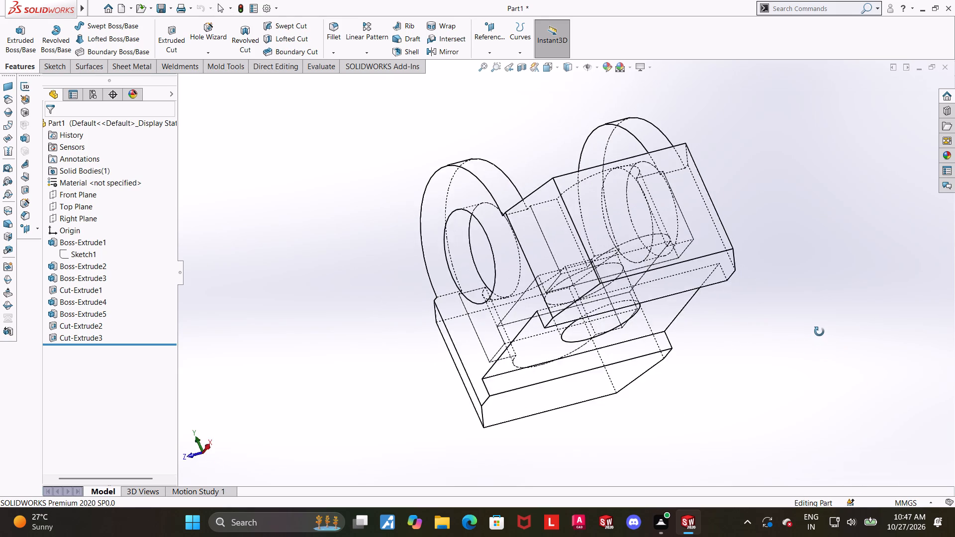
middle_click_drag(819, 332, 767, 422)
Return to the Right view and inspect the pad, centre hole and bottom slot edges, including from oblique angles.
left_click(546, 69)
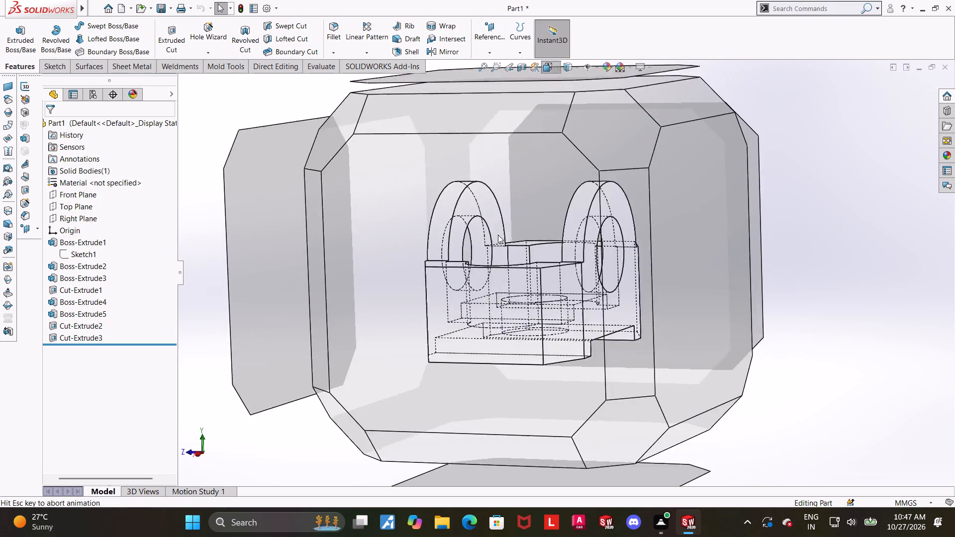
left_click(446, 320)
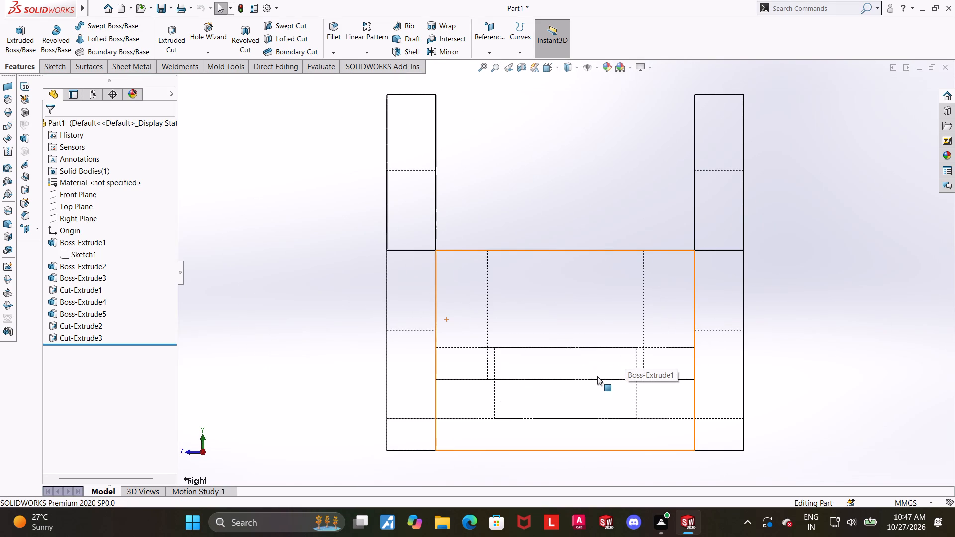
scroll(597, 376, "up", 1)
scroll(597, 374, "down", 1)
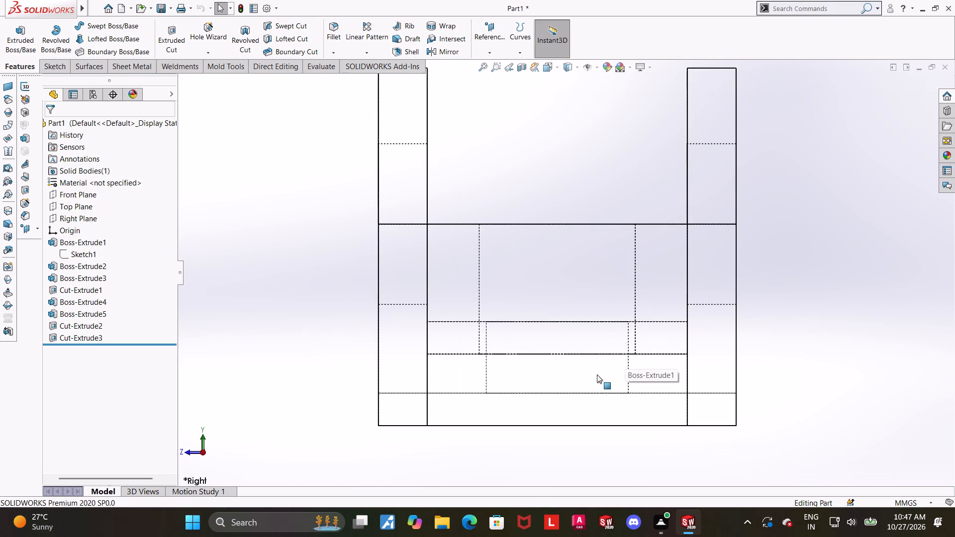
key("Escape")
scroll(572, 360, "down", 2)
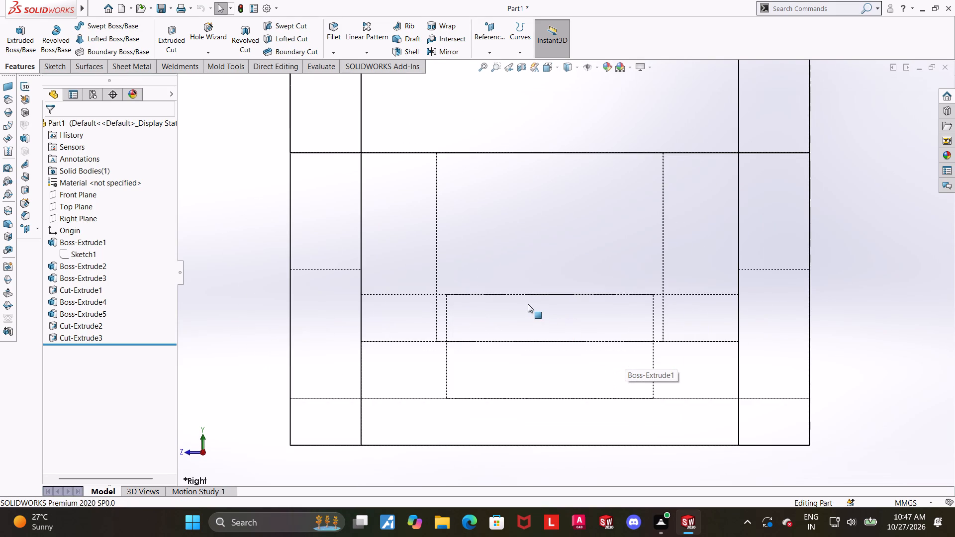
scroll(539, 303, "up", 2)
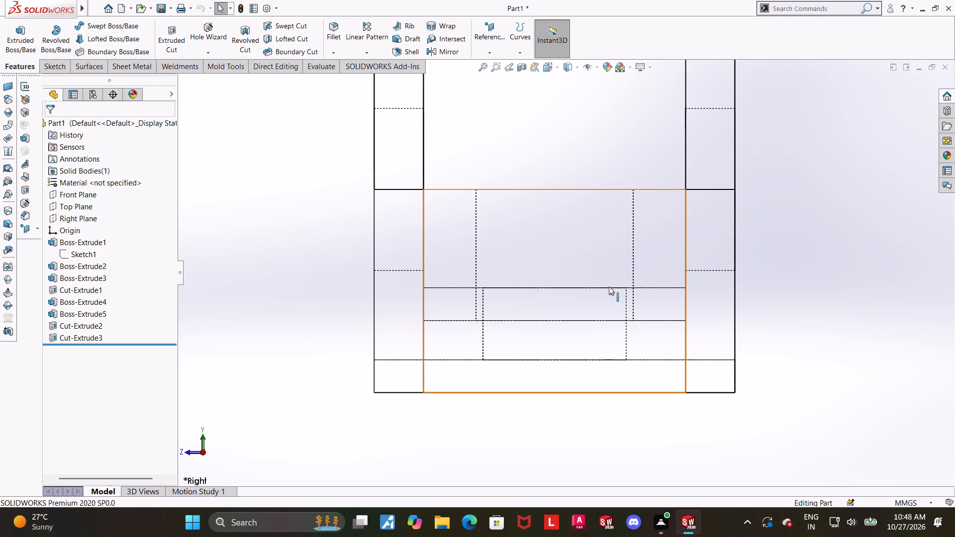
scroll(478, 317, "up", 1)
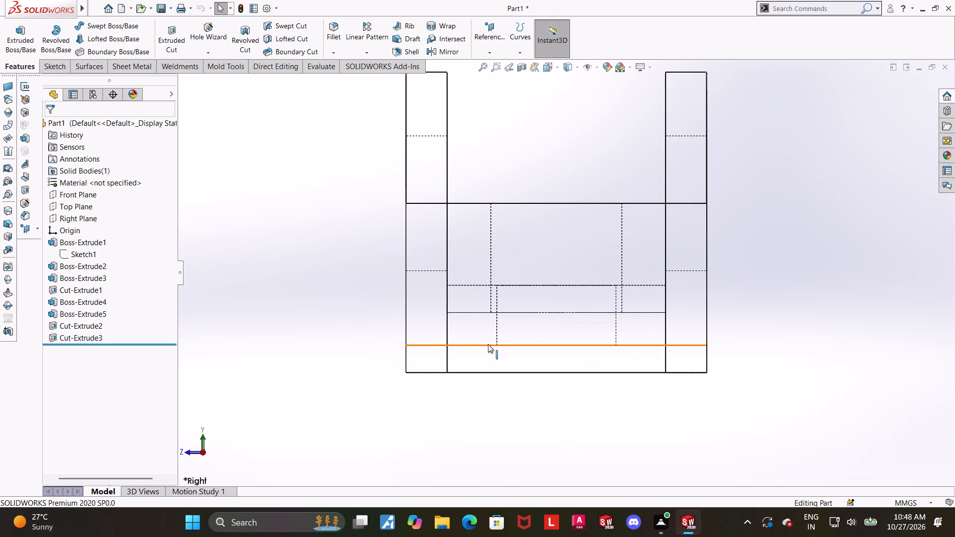
middle_click_drag(553, 346, 573, 364)
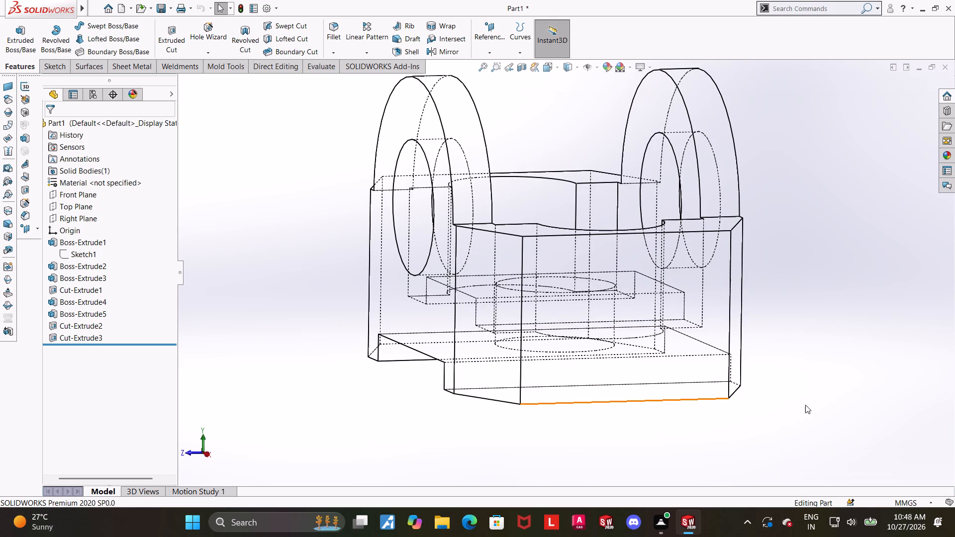
left_click(805, 402)
middle_click_drag(793, 387, 801, 372)
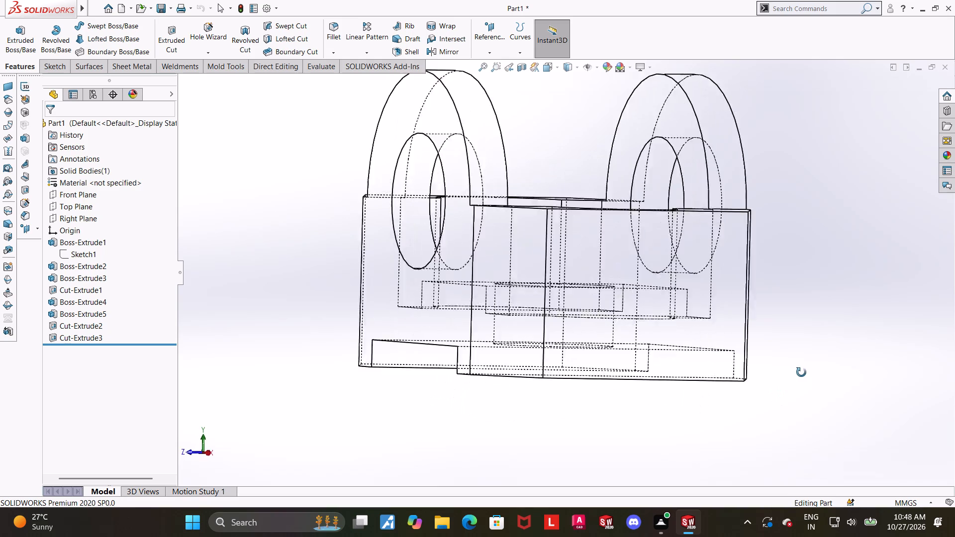
middle_click_drag(801, 372, 915, 404)
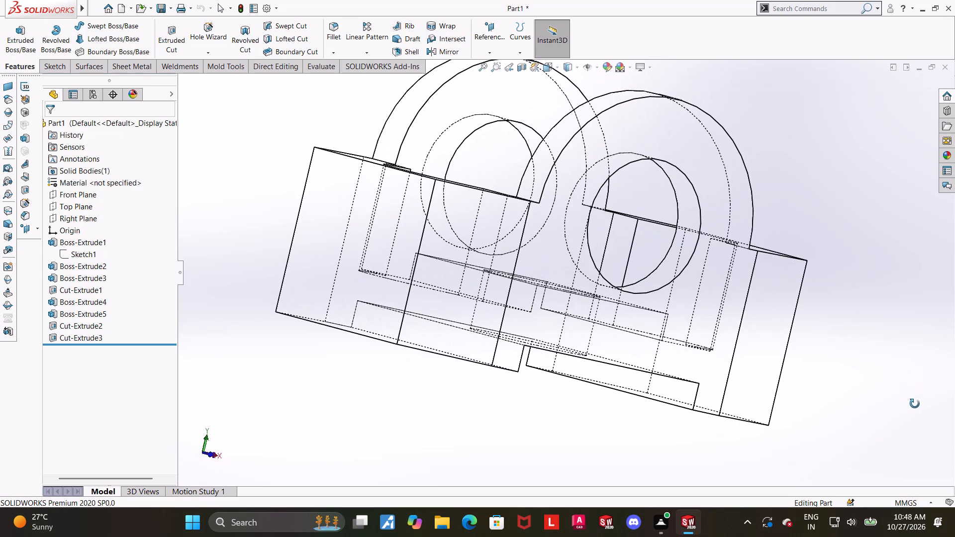
middle_click_drag(915, 404, 954, 492)
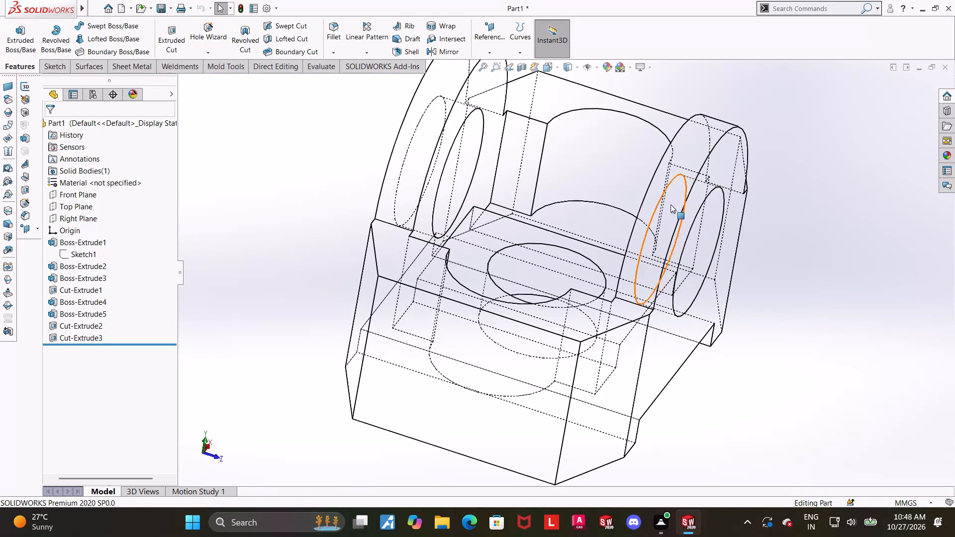
Show the part in the isometric view with the Shaded With Edges display style.
left_click(544, 69)
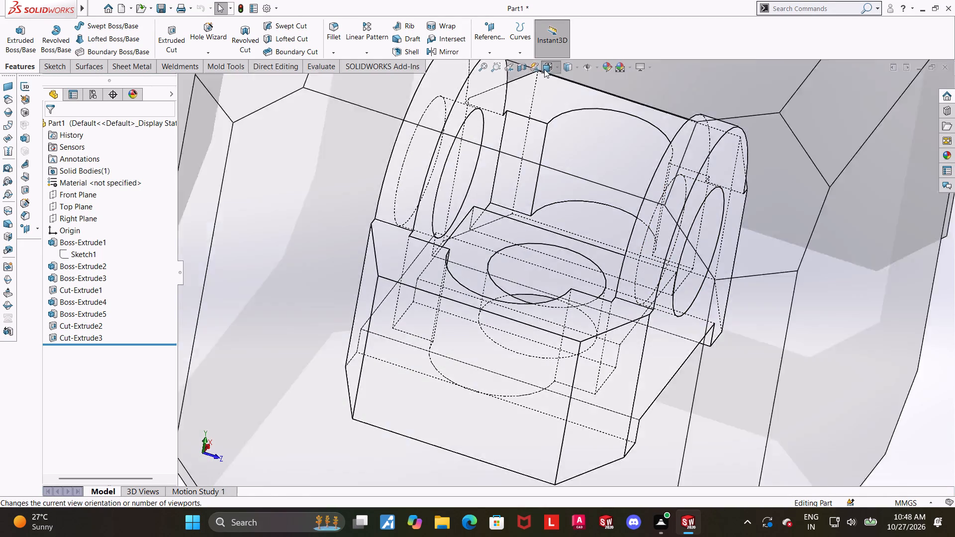
left_click(506, 326)
left_click(825, 295)
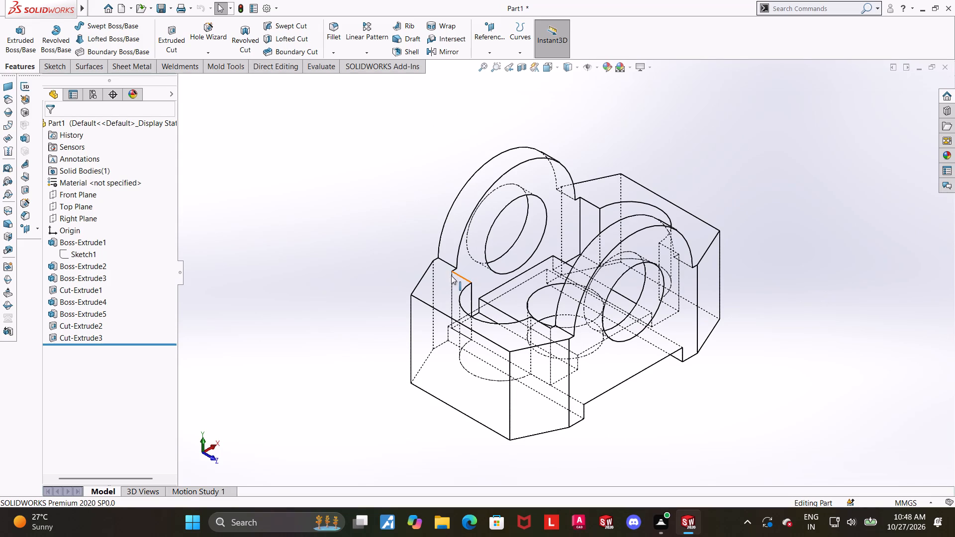
left_click(567, 67)
left_click(566, 81)
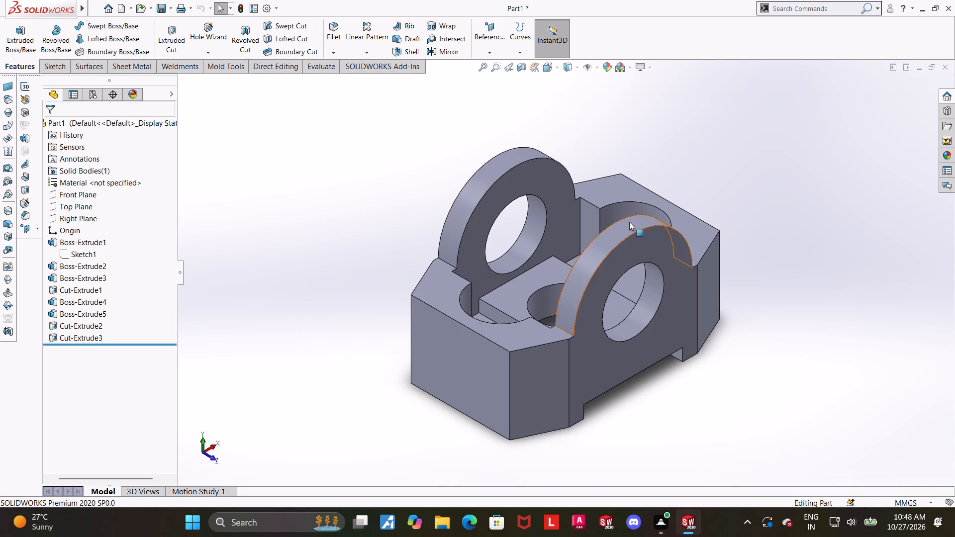
Switch the isometric view to the Hidden Lines Removed style and inspect the visible edges.
left_click(575, 68)
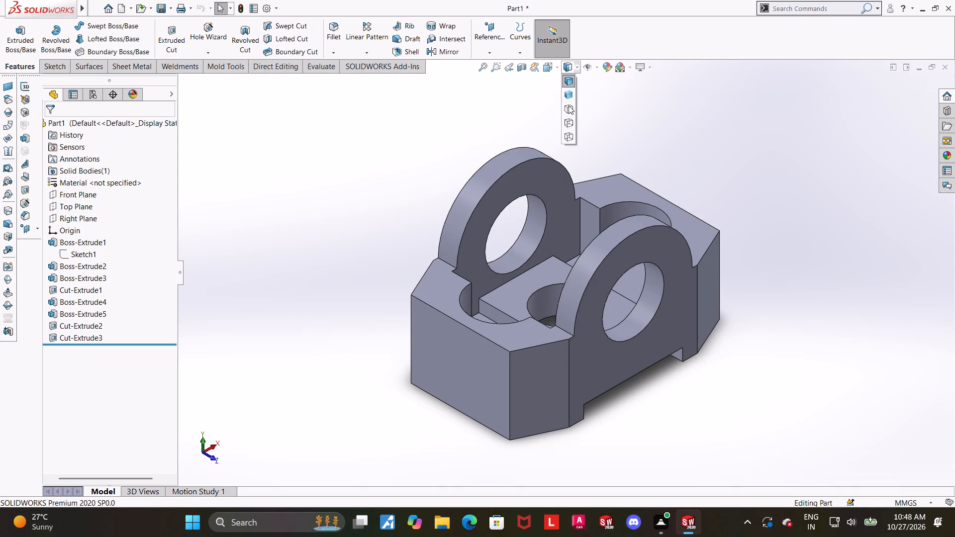
left_click(569, 105)
left_click(694, 132)
scroll(580, 286, "down", 1)
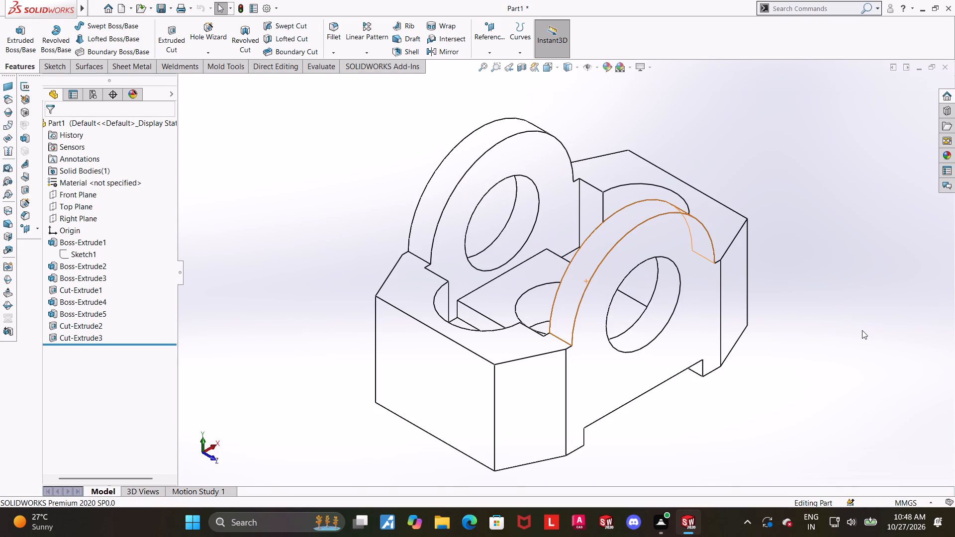
scroll(794, 247, "up", 1)
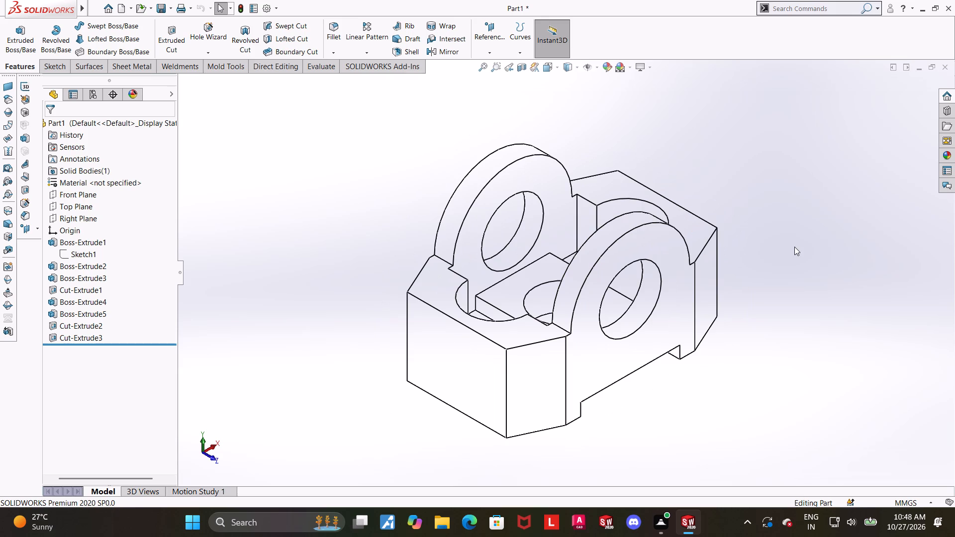
Show the part in the Front view with Hidden Lines Visible and inspect the bore, pad and slot profile.
left_click(547, 69)
left_click(510, 332)
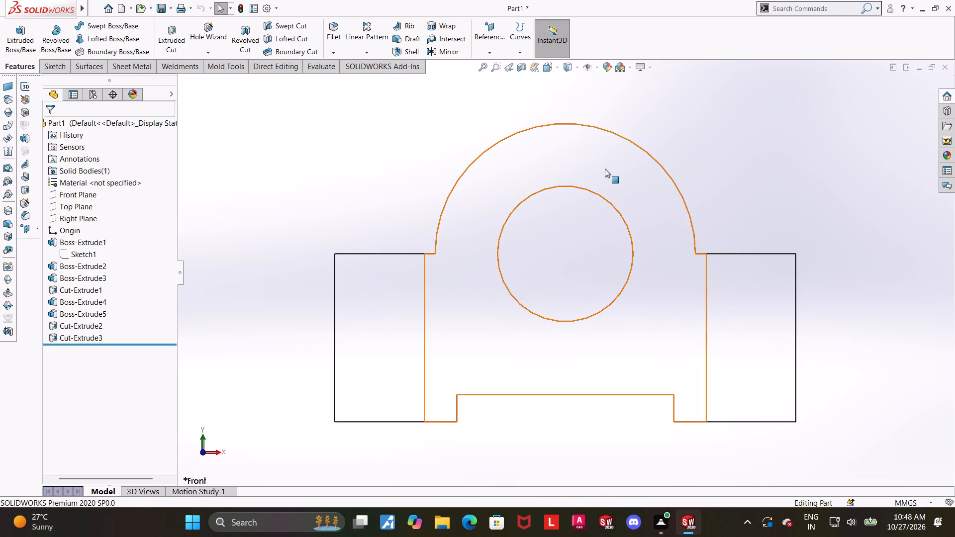
left_click(571, 65)
left_click(573, 127)
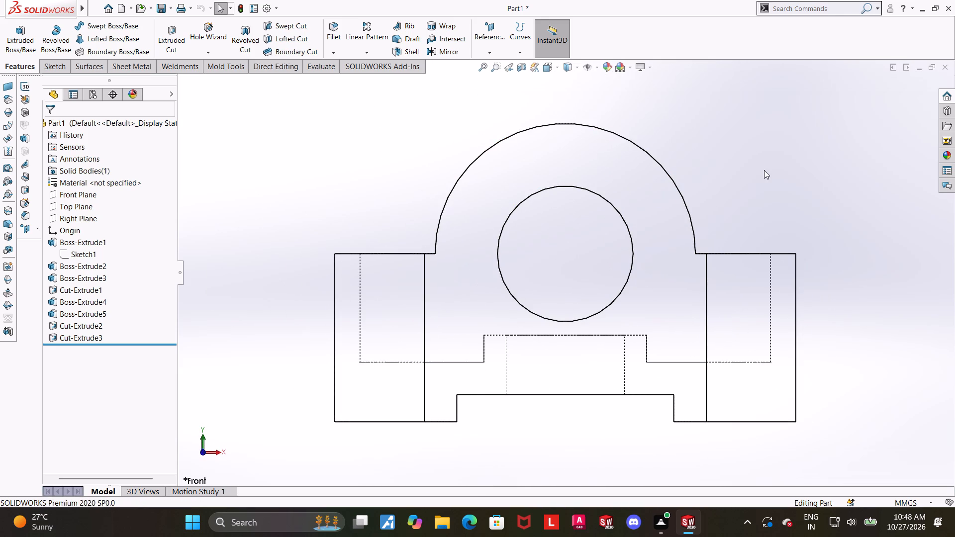
left_click(764, 170)
scroll(518, 268, "up", 1)
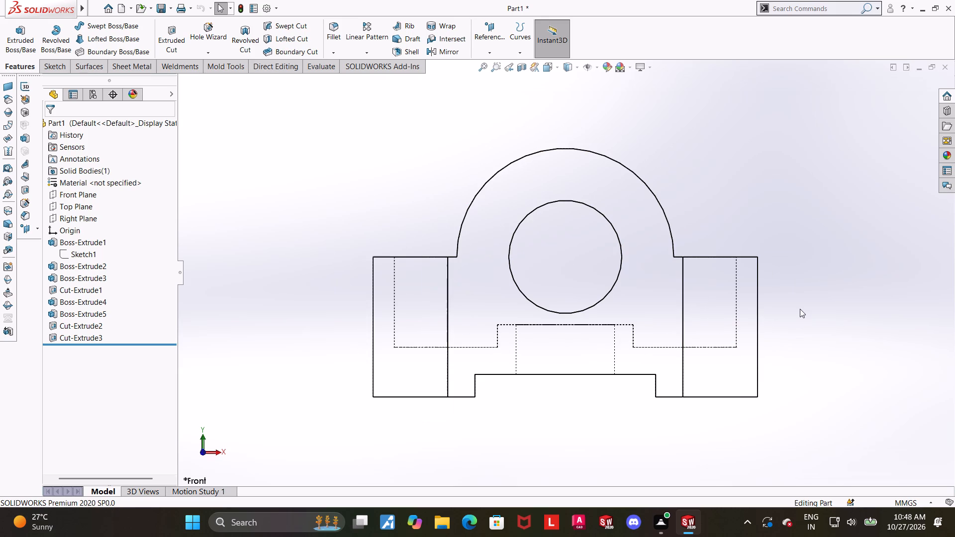
middle_click_drag(511, 285, 524, 415)
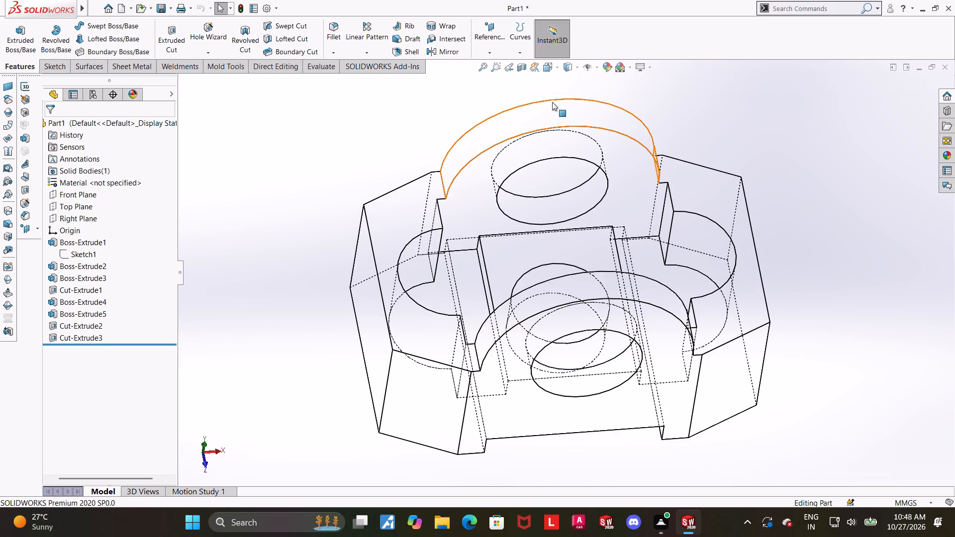
Show the part in the Top view with the Wireframe style and examine the cutout, pad and centre hole.
left_click(549, 68)
left_click(496, 211)
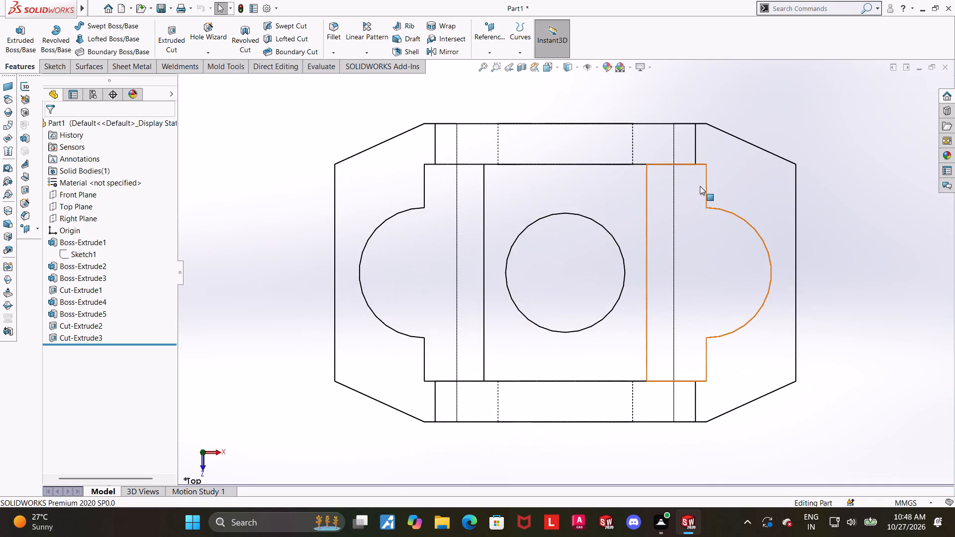
scroll(954, 284, "up", 1)
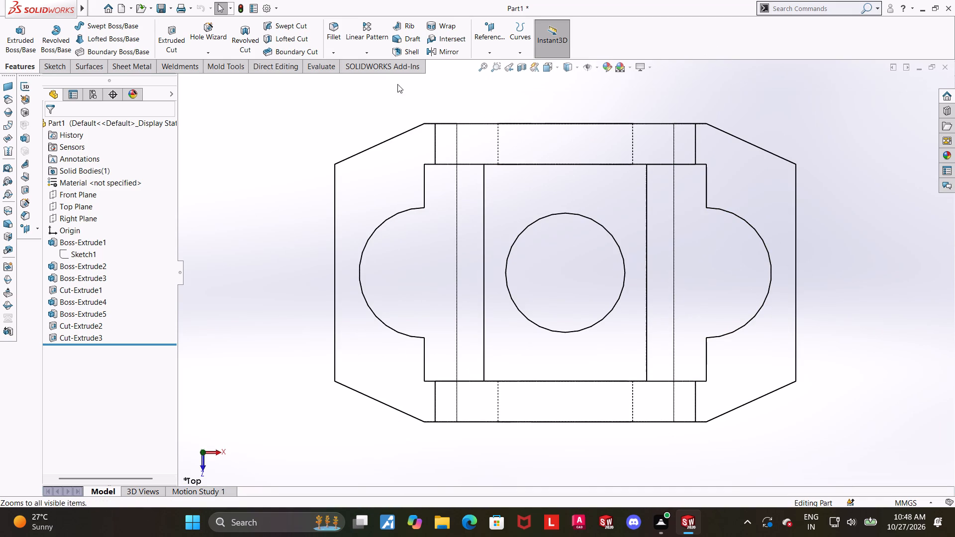
left_click(565, 73)
left_click(566, 136)
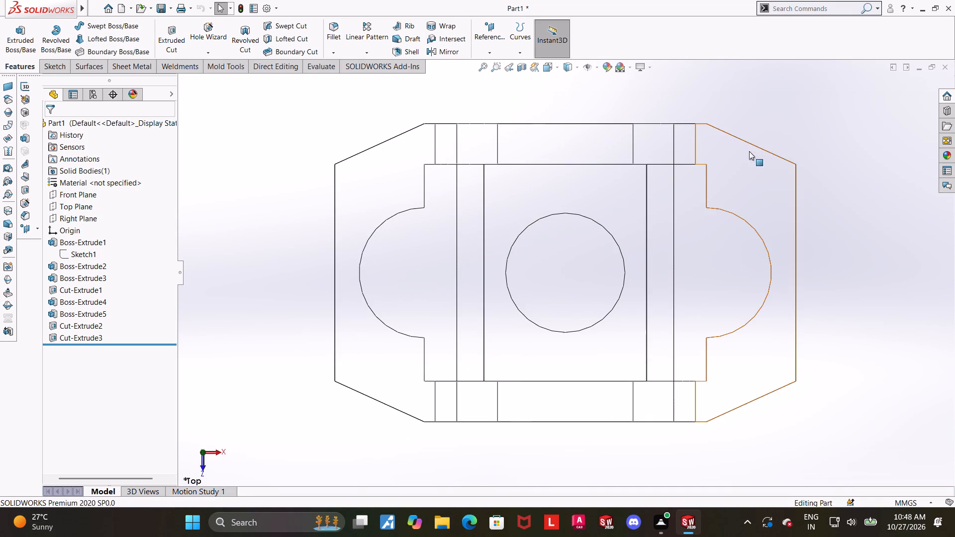
left_click(573, 61)
left_click(566, 139)
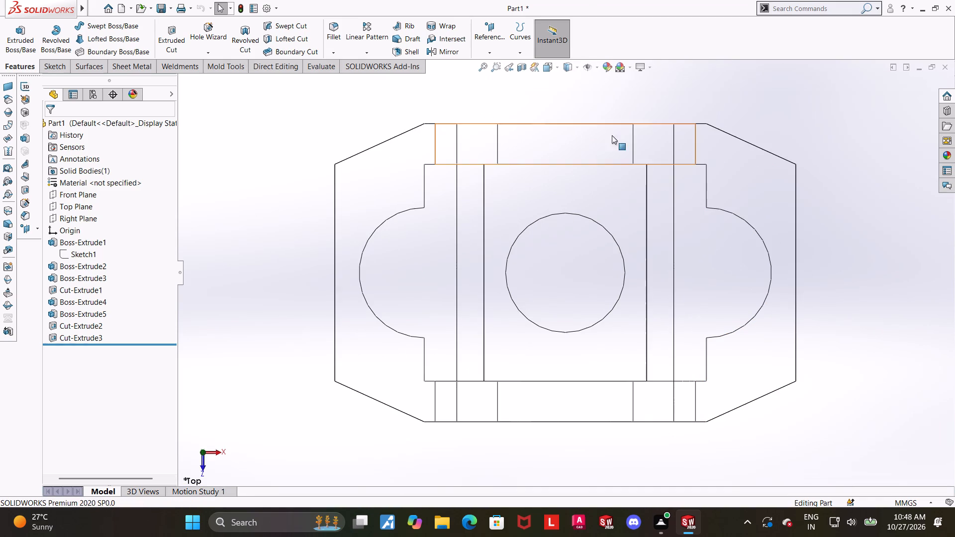
scroll(717, 149, "up", 1)
scroll(666, 195, "down", 1)
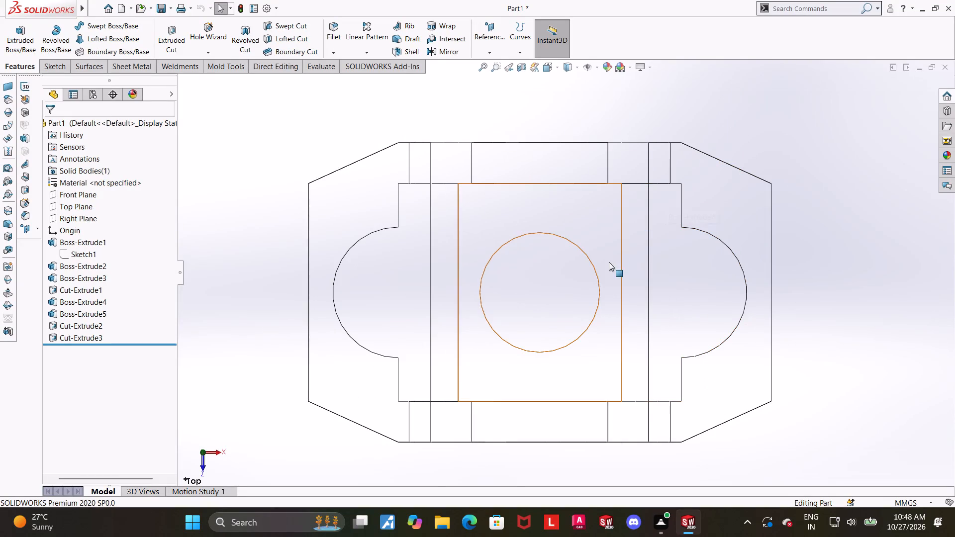
Orbit the wireframe part and inspect its side edges in the Right view.
middle_click_drag(636, 323, 632, 133)
middle_click_drag(746, 232, 675, 213)
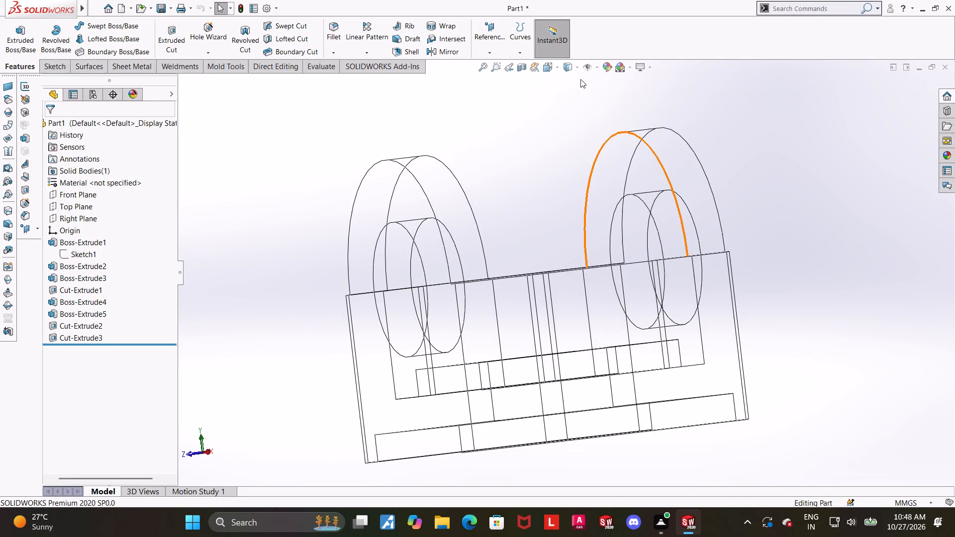
left_click(549, 65)
left_click(496, 313)
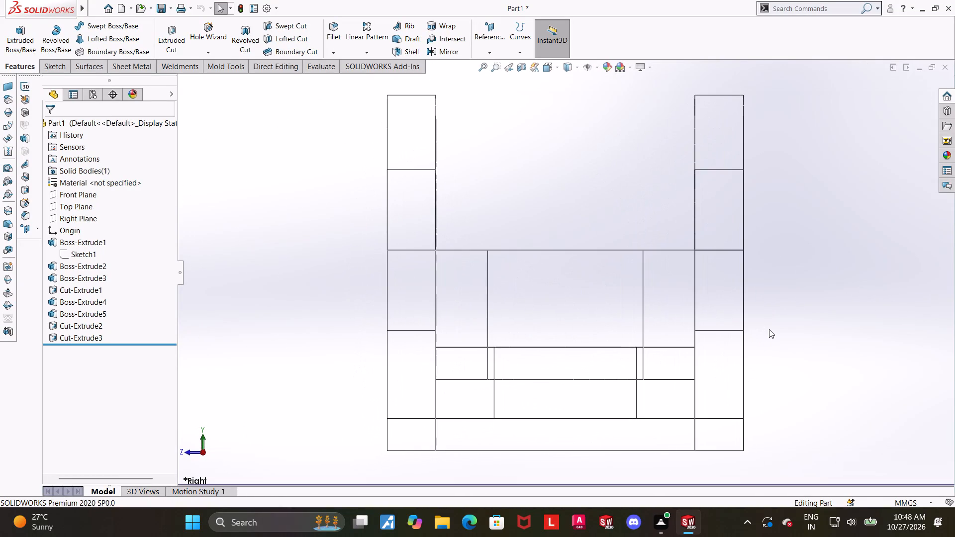
scroll(754, 336, "up", 1)
scroll(645, 362, "down", 1)
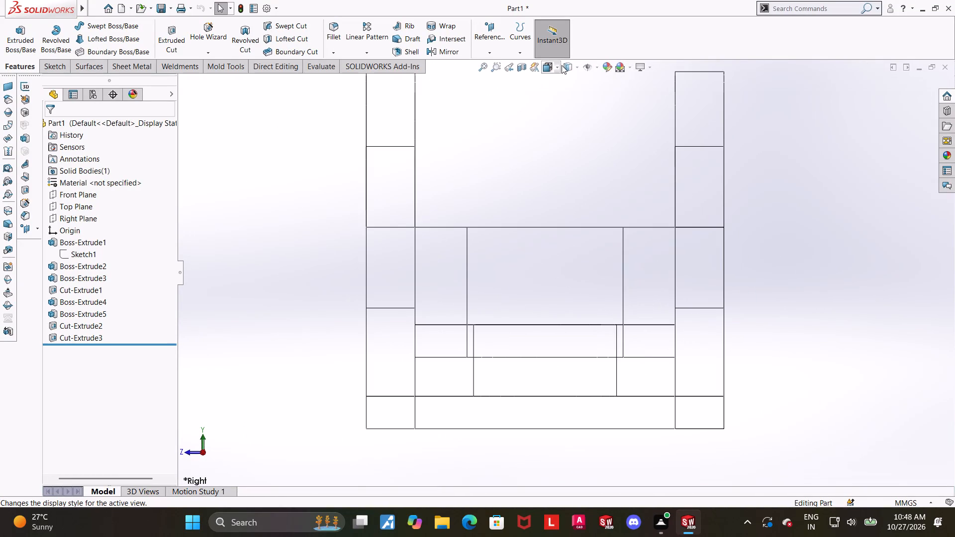
Compare the Right view in Hidden Lines Visible and Wireframe styles, ending with Hidden Lines Visible, and inspect the internal edges.
left_click(562, 65)
left_click(565, 119)
scroll(803, 173, "up", 3)
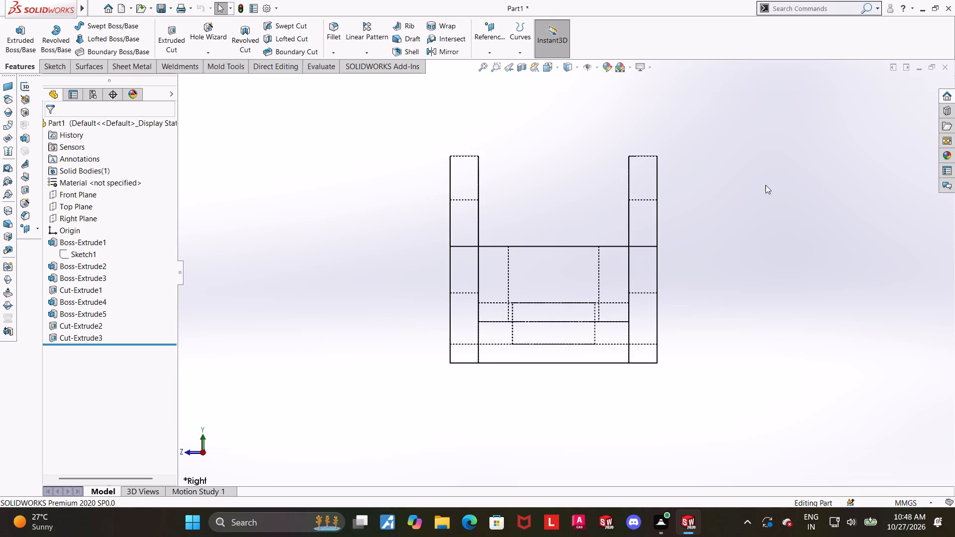
scroll(730, 234, "down", 1)
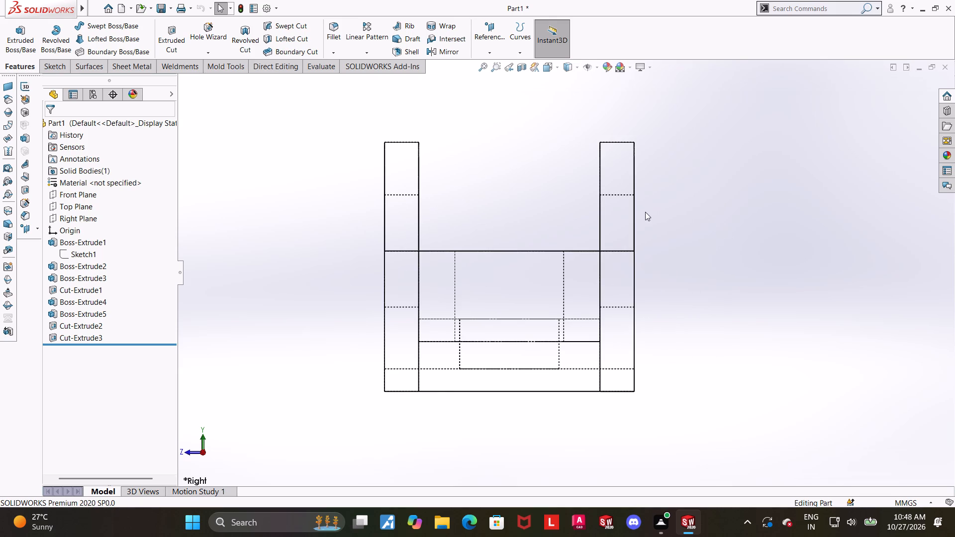
left_click(565, 65)
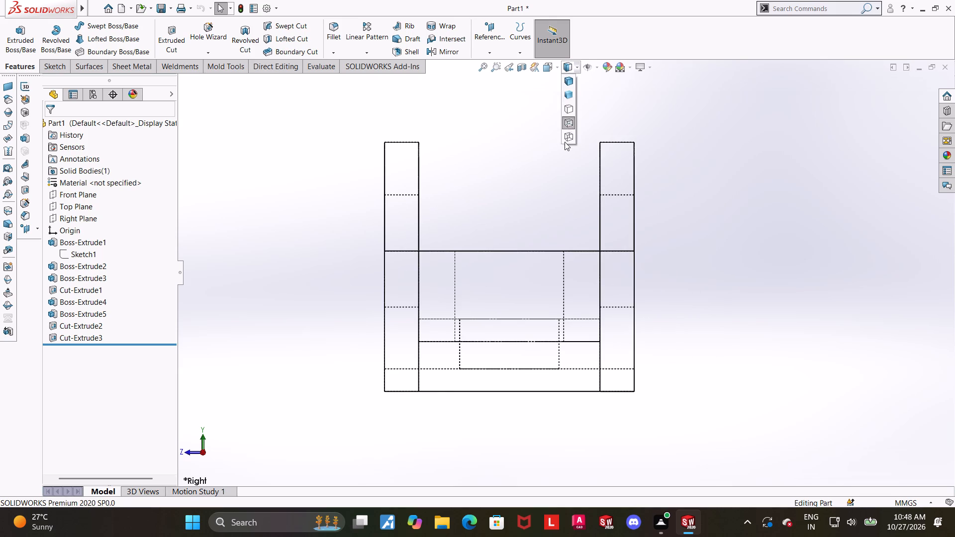
left_click(565, 142)
left_click(576, 66)
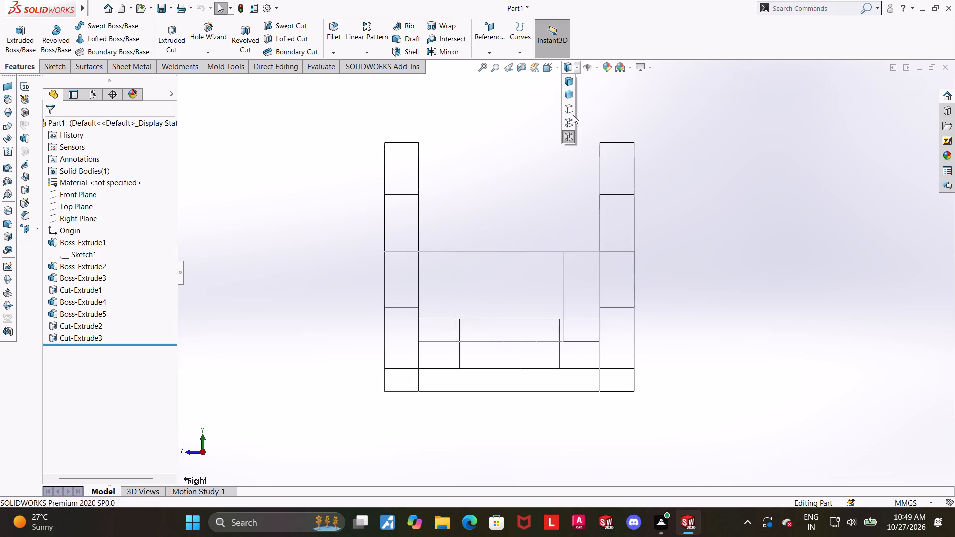
left_click(570, 121)
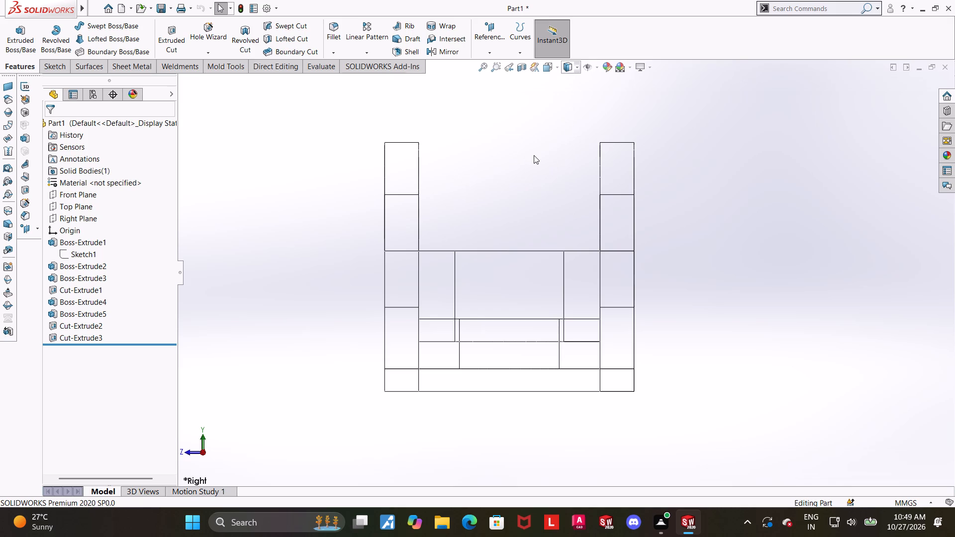
scroll(530, 162, "down", 2)
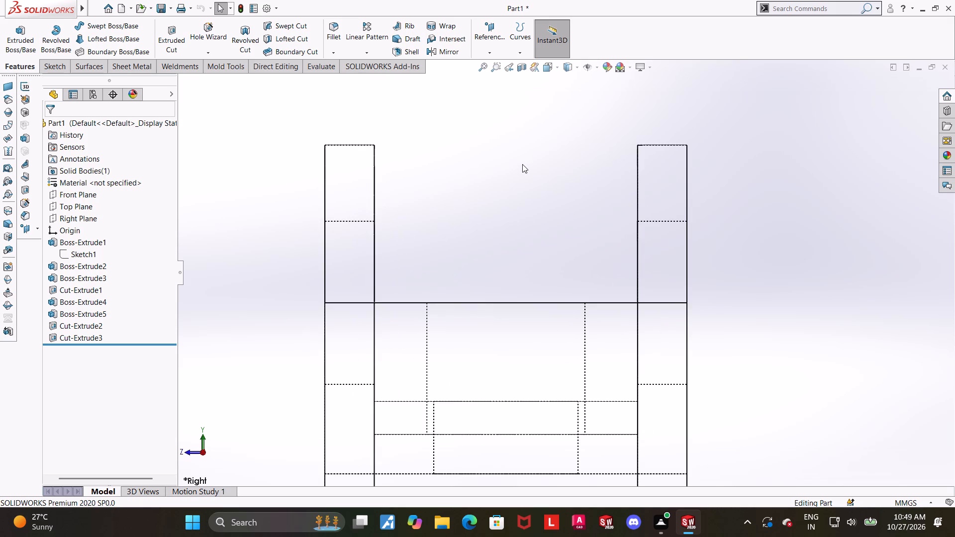
scroll(521, 165, "down", 1)
scroll(429, 344, "up", 3)
Orbit the part with Hidden Lines Visible and examine the boss bores, pad, centre hole and bottom slot.
middle_click_drag(484, 358, 486, 358)
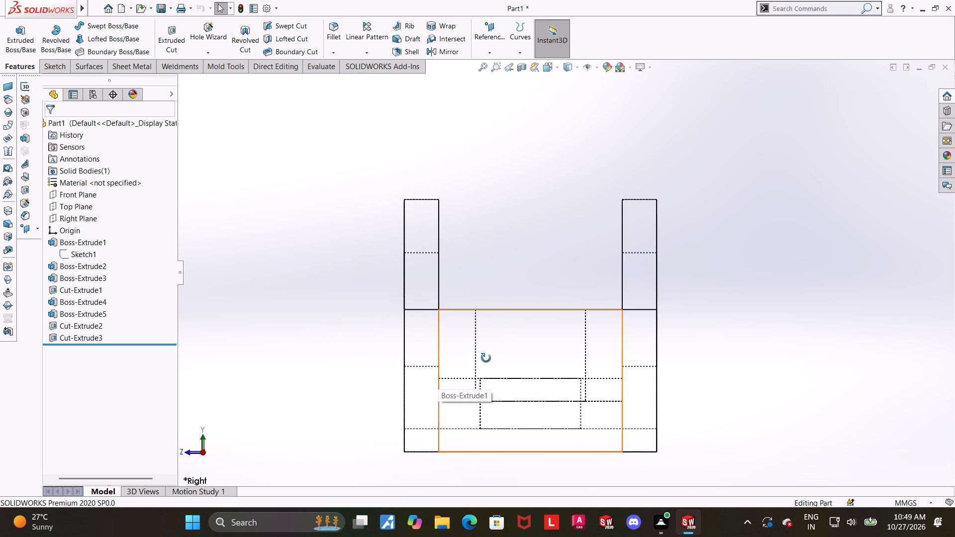
middle_click_drag(486, 358, 490, 358)
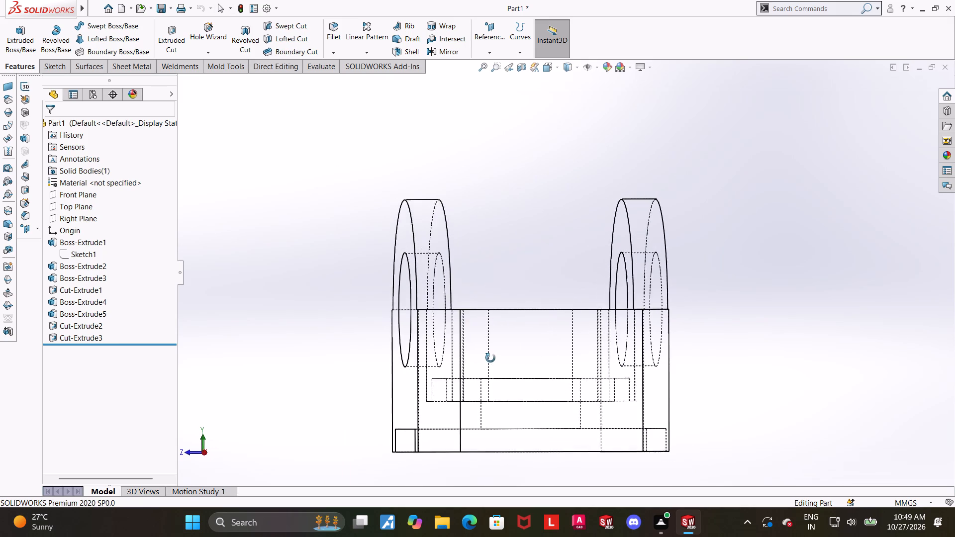
middle_click_drag(490, 358, 474, 356)
scroll(474, 356, "up", 2)
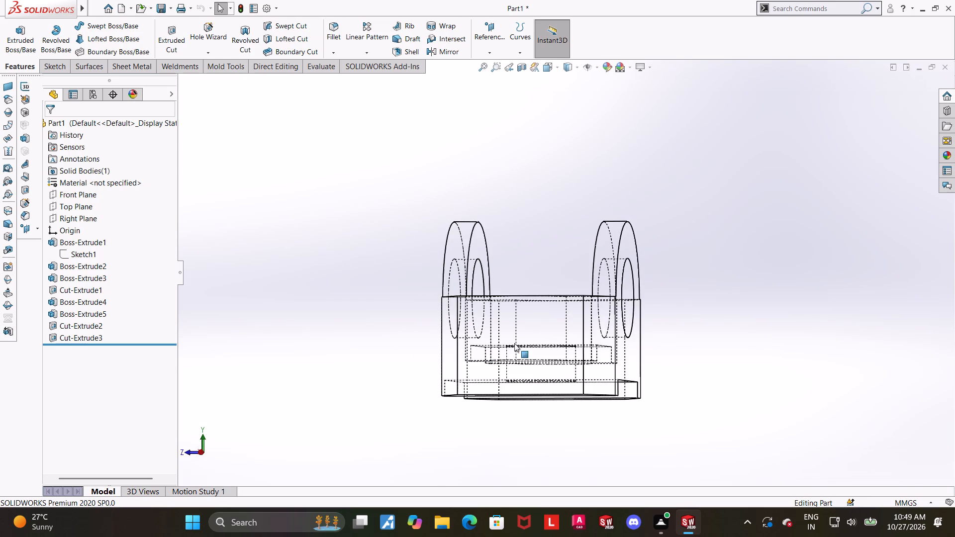
left_click(780, 320)
middle_click_drag(720, 319, 747, 329)
left_click(746, 326)
middle_click_drag(706, 302, 695, 307)
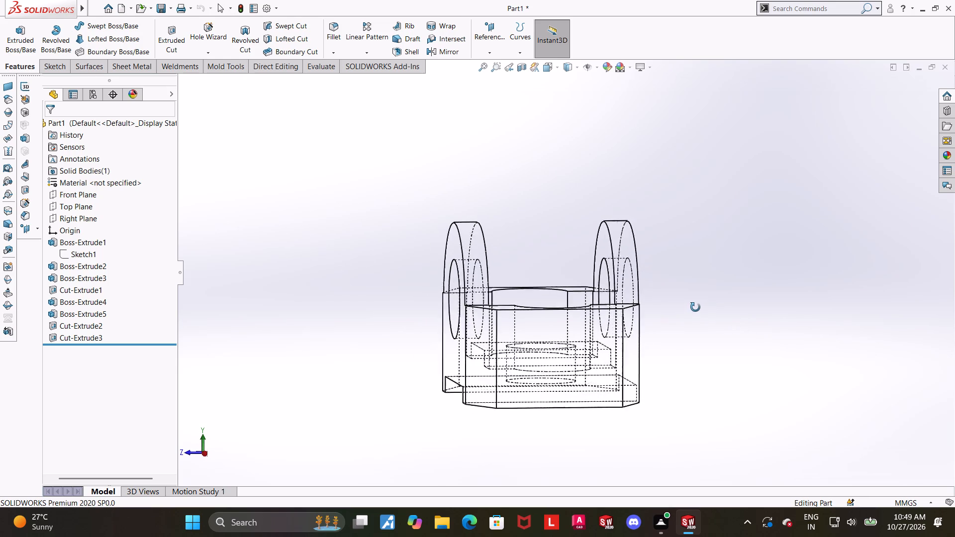
middle_click_drag(695, 307, 682, 311)
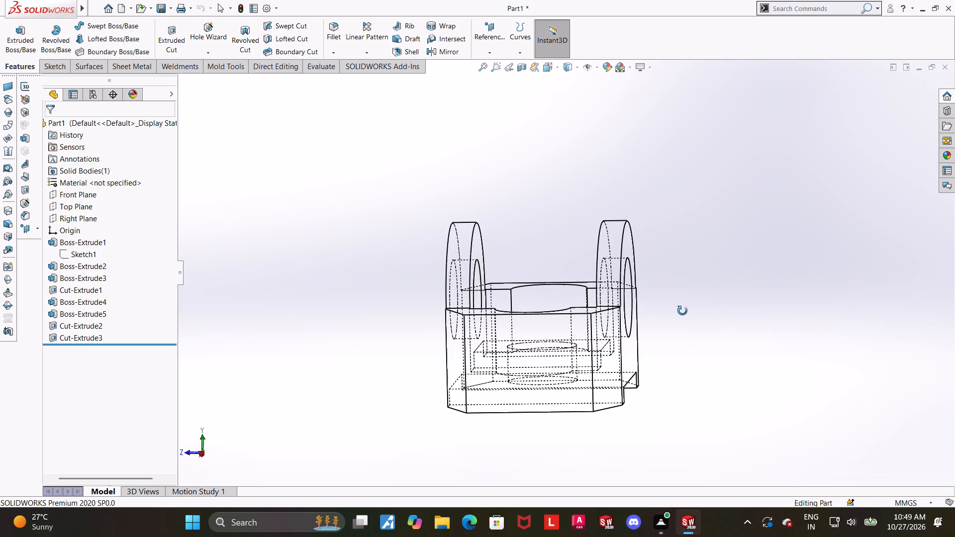
middle_click_drag(682, 311, 684, 310)
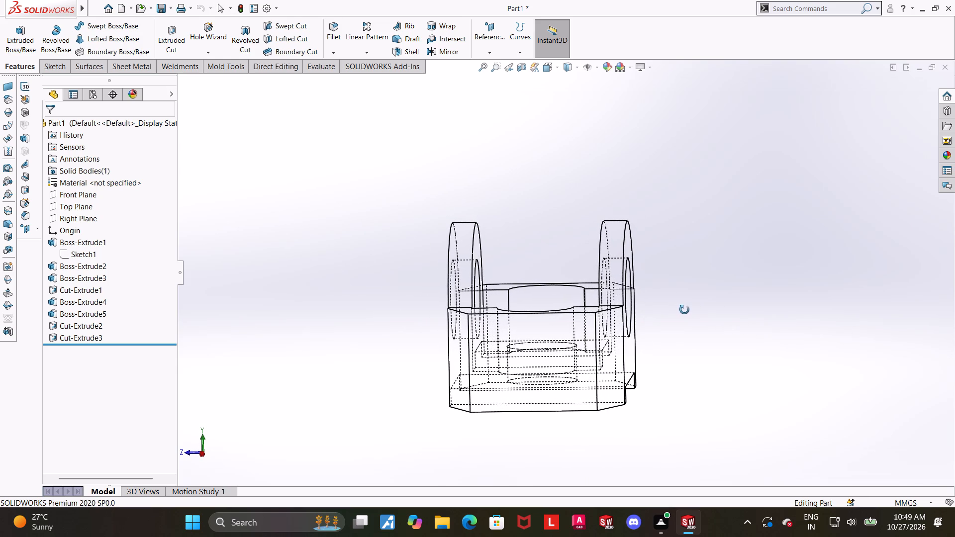
middle_click_drag(684, 310, 786, 444)
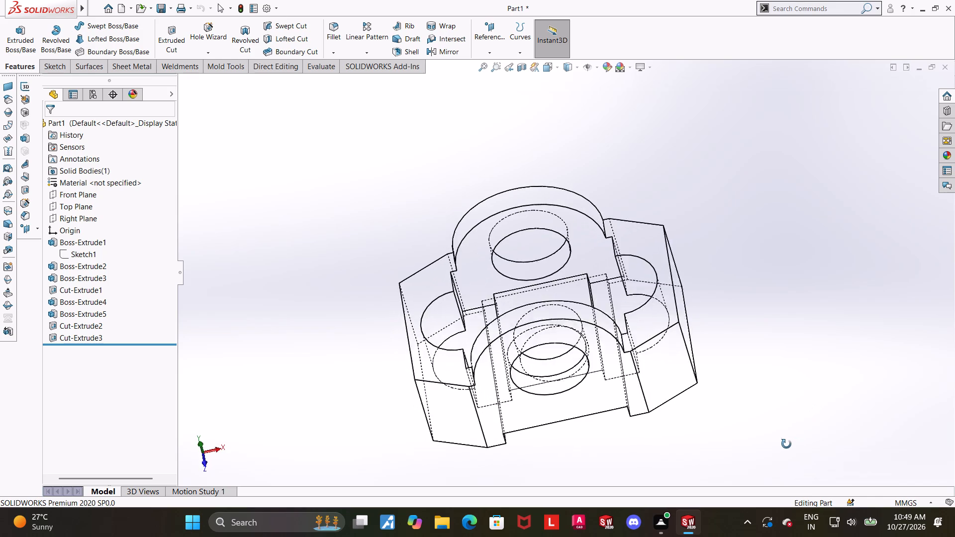
middle_click_drag(786, 444, 785, 446)
middle_click_drag(760, 272, 778, 272)
Switch the part to the Shaded With Edges style and inspect the bosses, cutout and bottom slot from several angles.
left_click(577, 63)
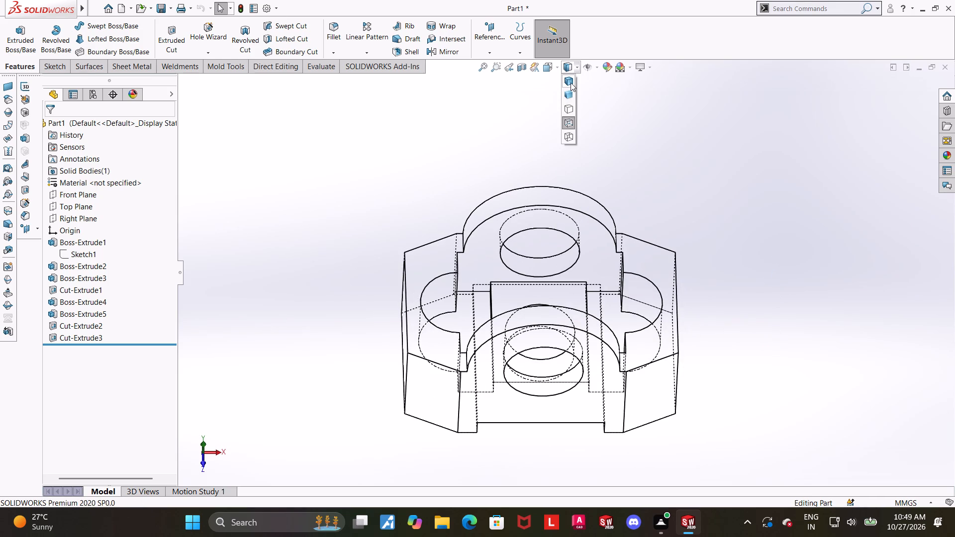
left_click(571, 83)
scroll(583, 116, "up", 1)
scroll(601, 207, "down", 1)
middle_click_drag(598, 224, 600, 249)
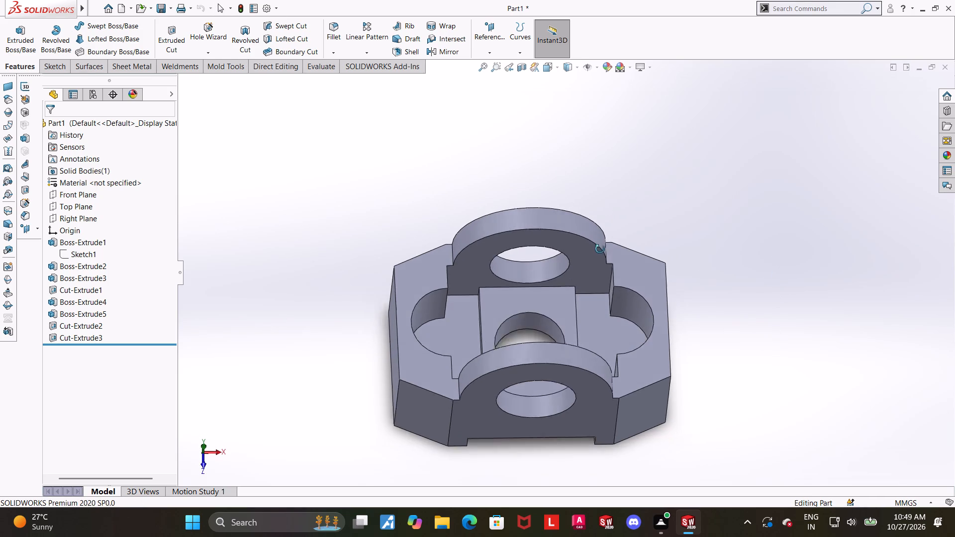
middle_click_drag(600, 249, 518, 256)
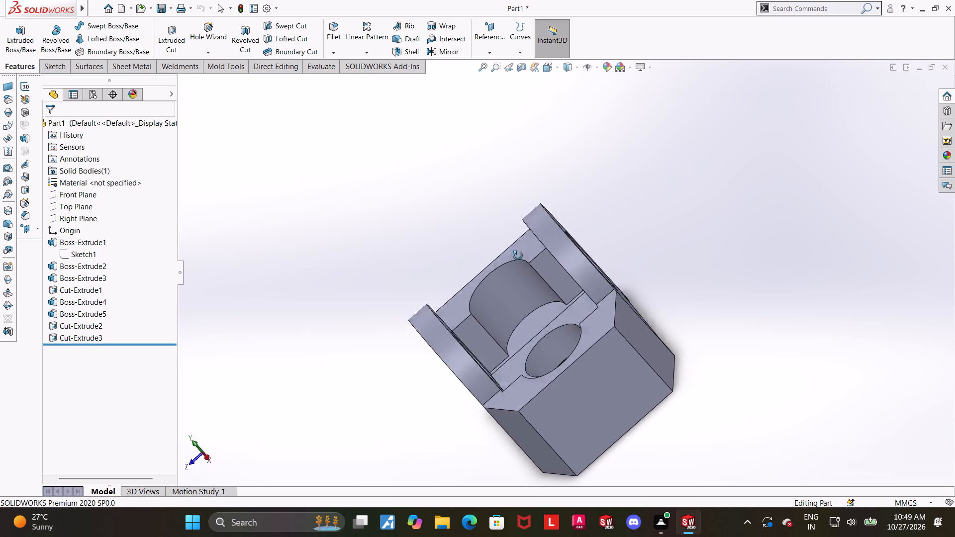
middle_click_drag(518, 256, 497, 307)
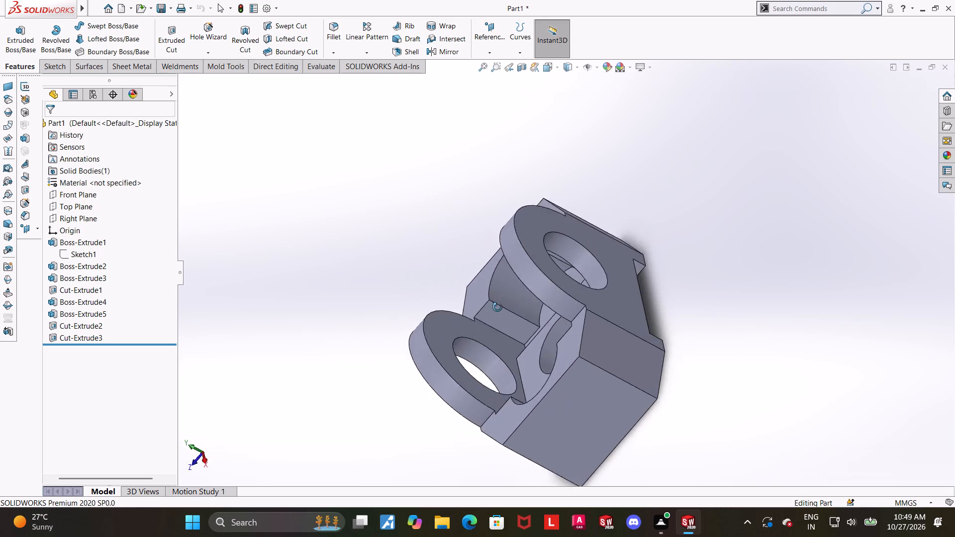
middle_click_drag(497, 307, 566, 232)
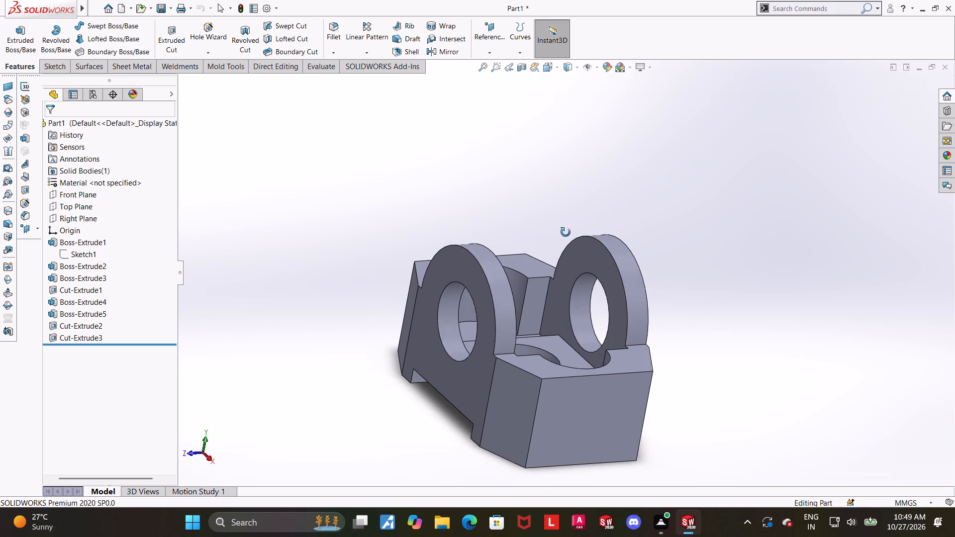
middle_click_drag(566, 232, 572, 236)
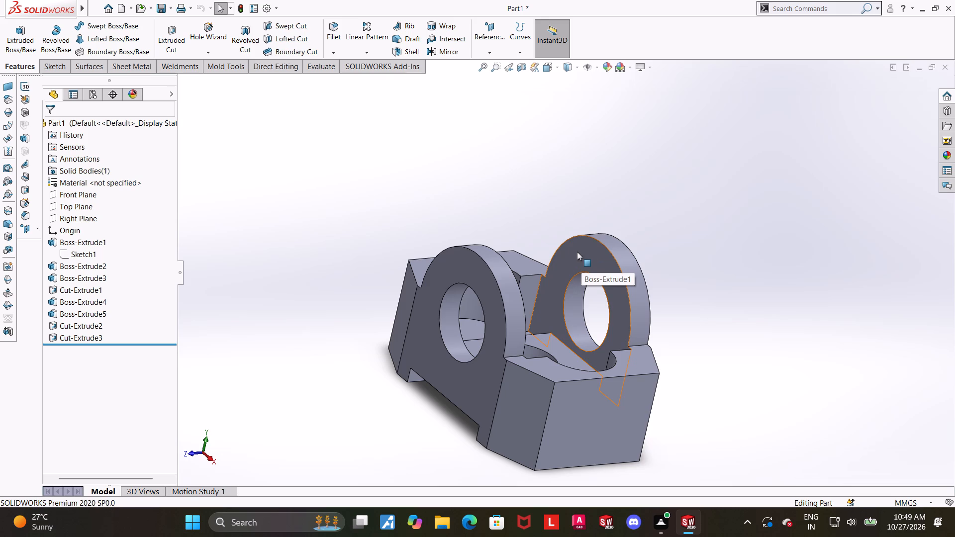
scroll(577, 252, "up", 1)
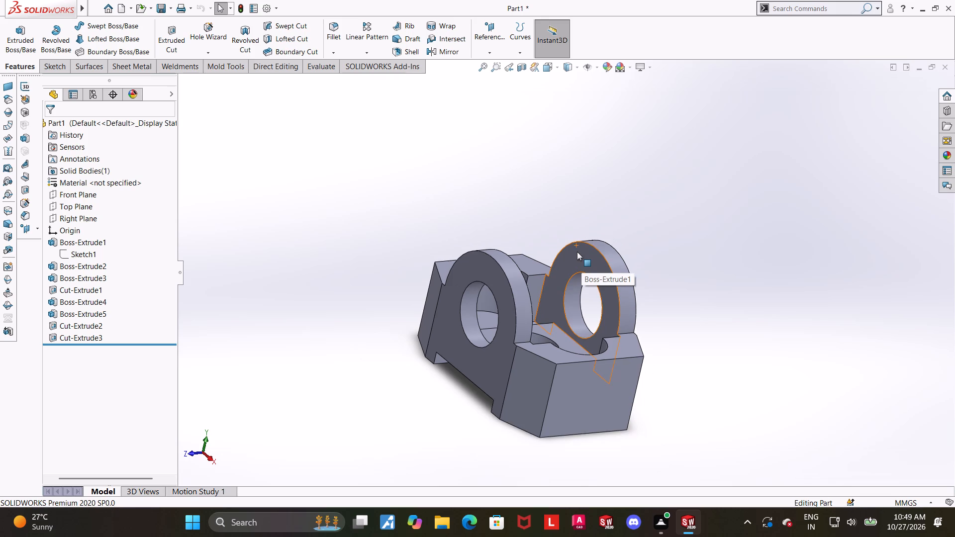
scroll(577, 252, "down", 2)
middle_click_drag(573, 256, 570, 258)
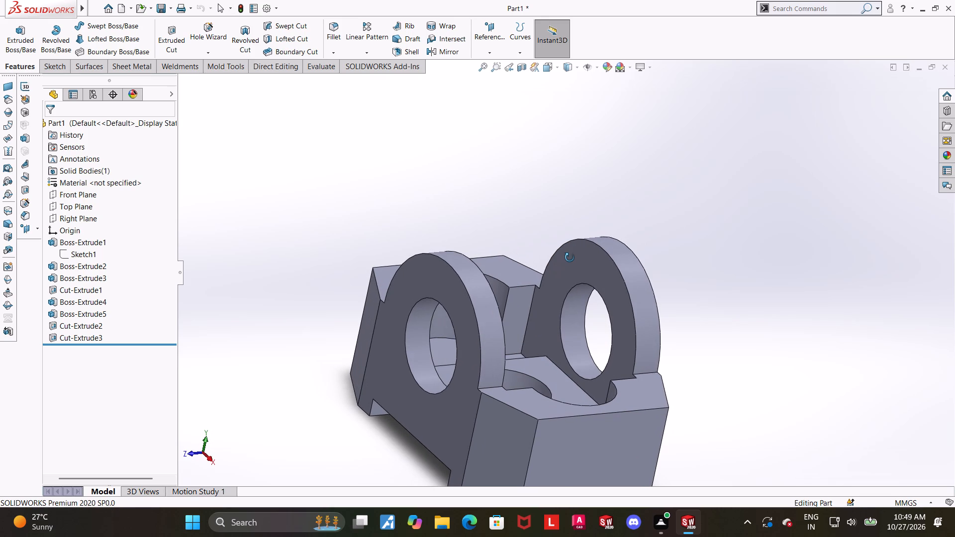
middle_click_drag(570, 258, 593, 226)
middle_click(593, 226)
scroll(602, 260, "up", 5)
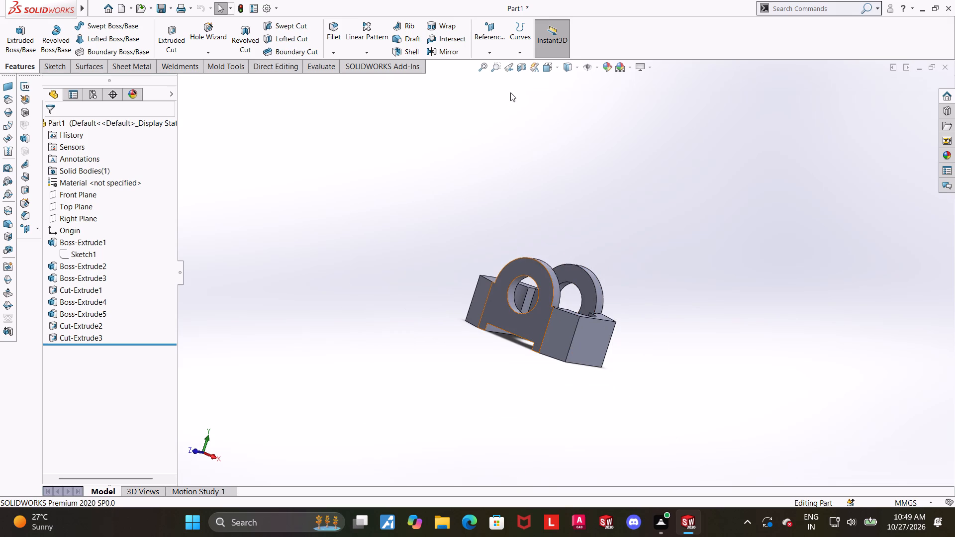
Show the shaded part in the isometric view from its front-left-top corner and examine the bored bosses, pad and cutout.
left_click(547, 68)
left_click(363, 221)
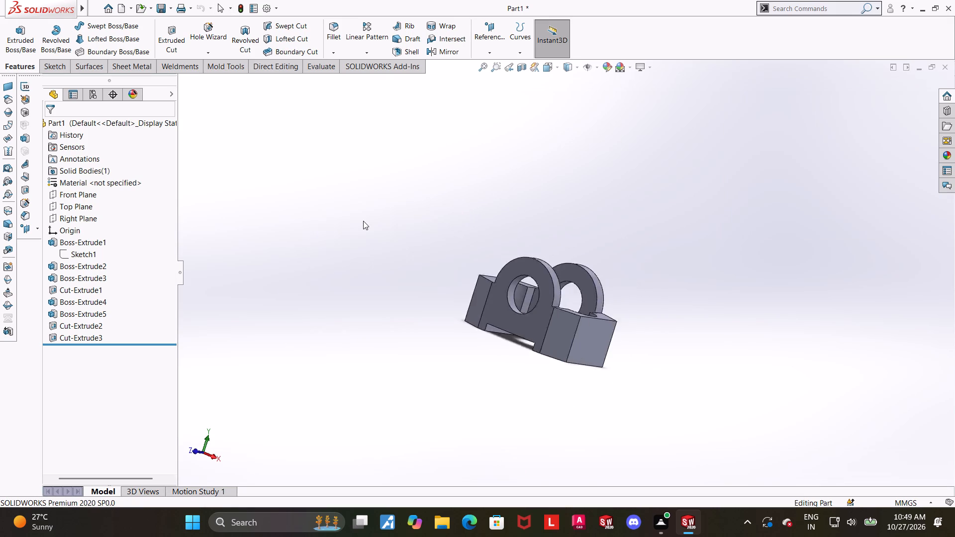
scroll(793, 387, "up", 1)
scroll(671, 312, "down", 1)
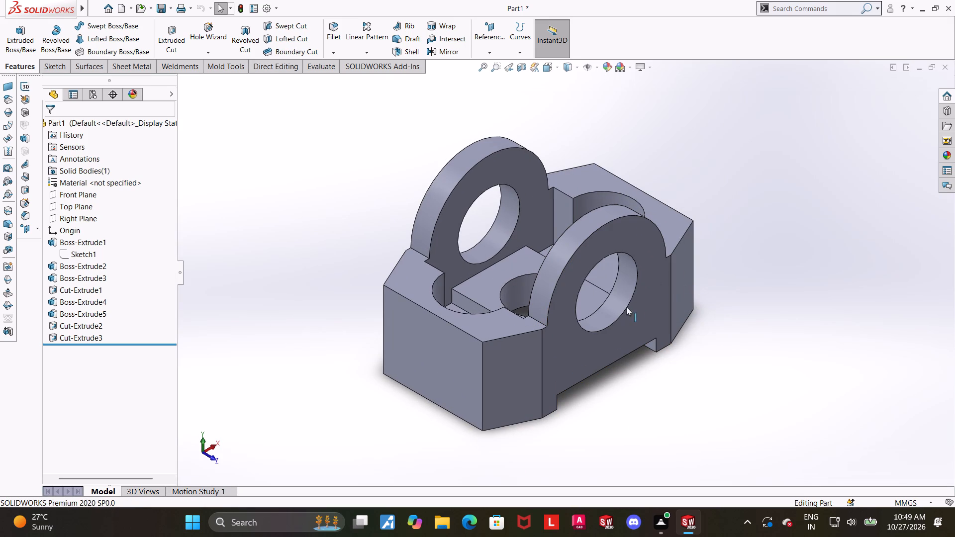
scroll(679, 311, "down", 1)
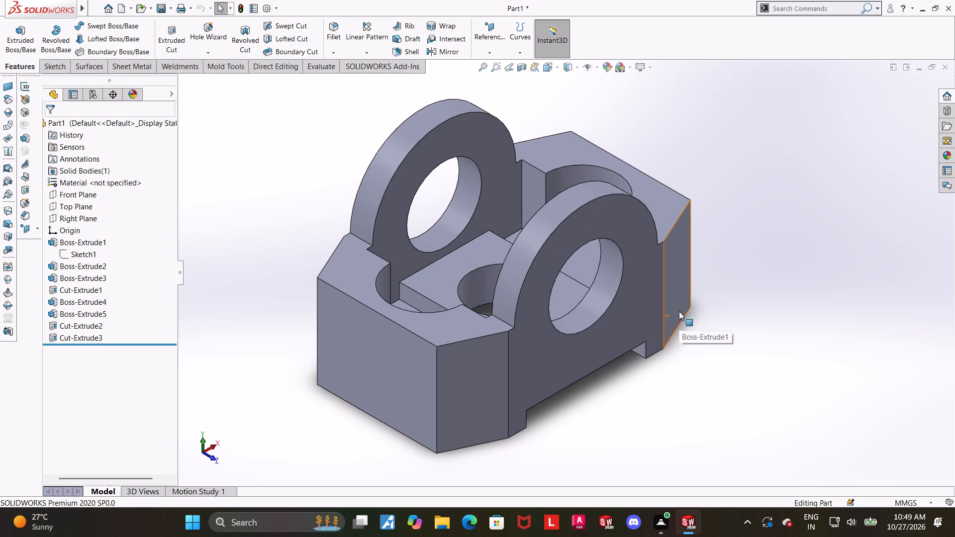
scroll(679, 311, "up", 1)
scroll(644, 310, "down", 1)
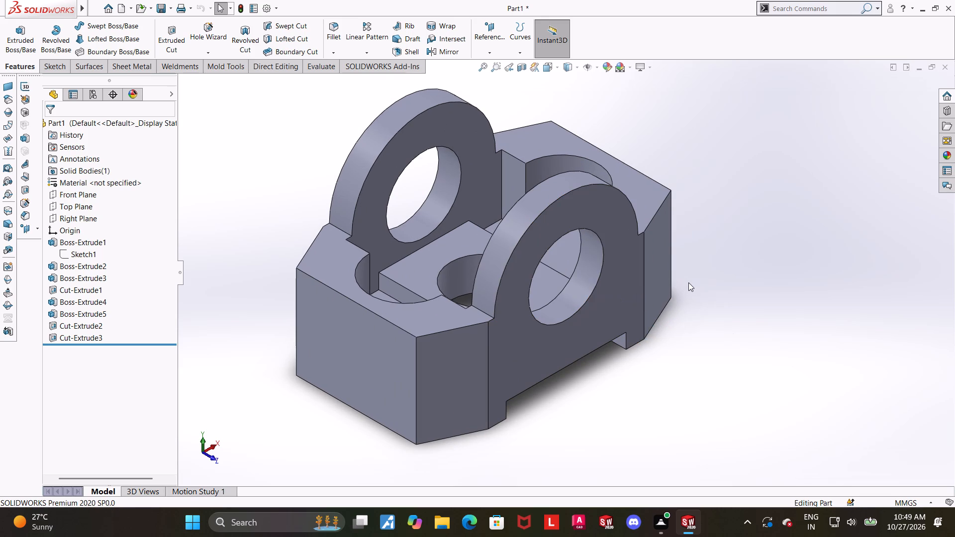
scroll(720, 280, "up", 1)
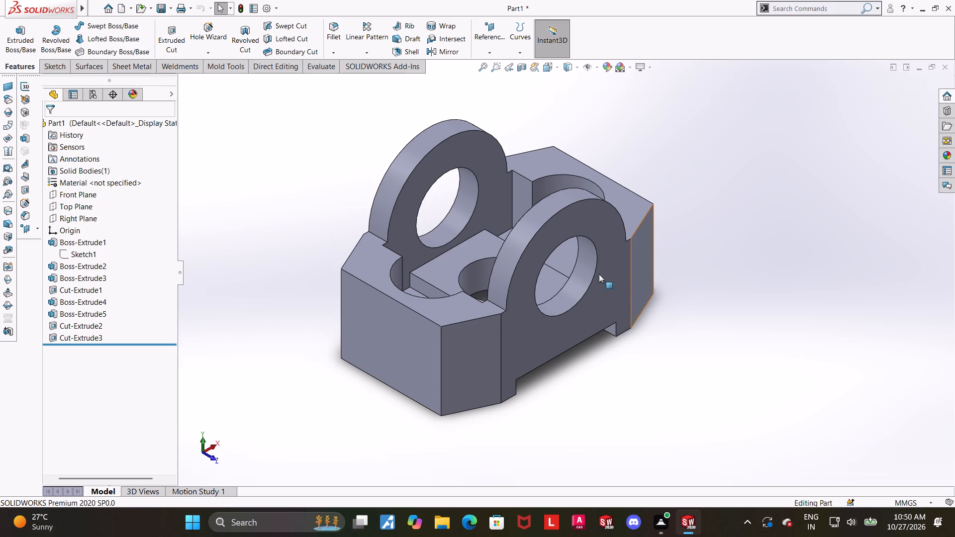
scroll(556, 289, "down", 1)
scroll(588, 257, "down", 1)
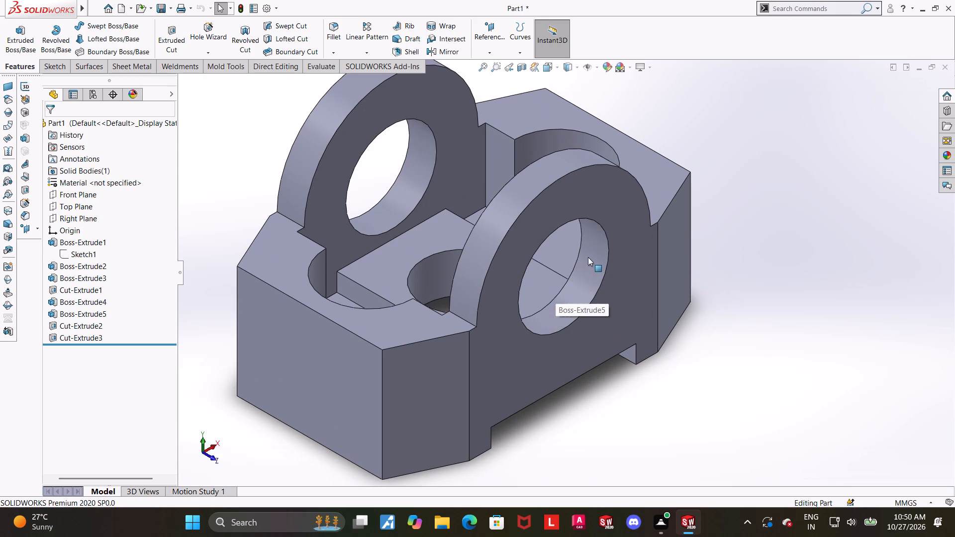
scroll(586, 261, "up", 1)
scroll(589, 261, "down", 1)
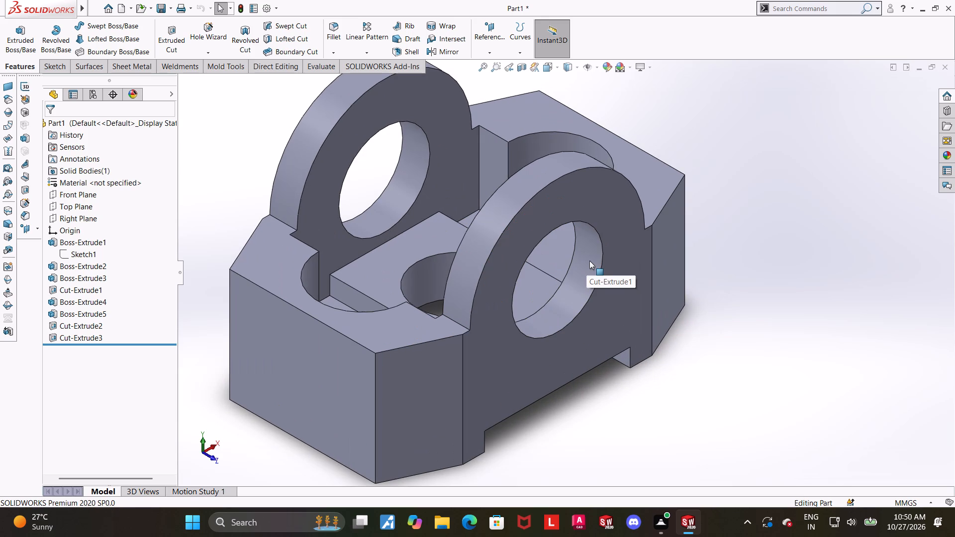
Inspect the front boss face and bore at an angle, then restore the front-left-top isometric view.
middle_click_drag(633, 255, 580, 236)
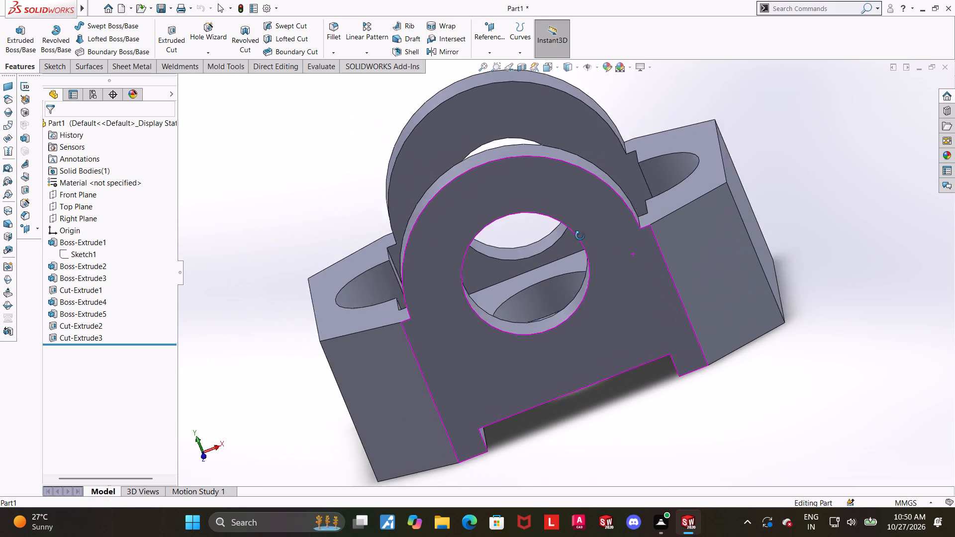
middle_click_drag(580, 236, 614, 238)
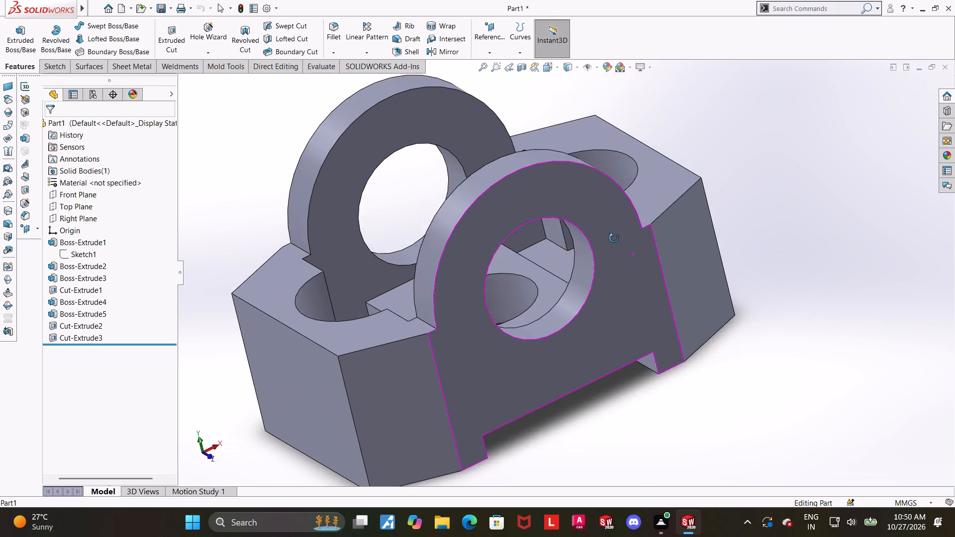
middle_click_drag(614, 238, 629, 241)
left_click(550, 73)
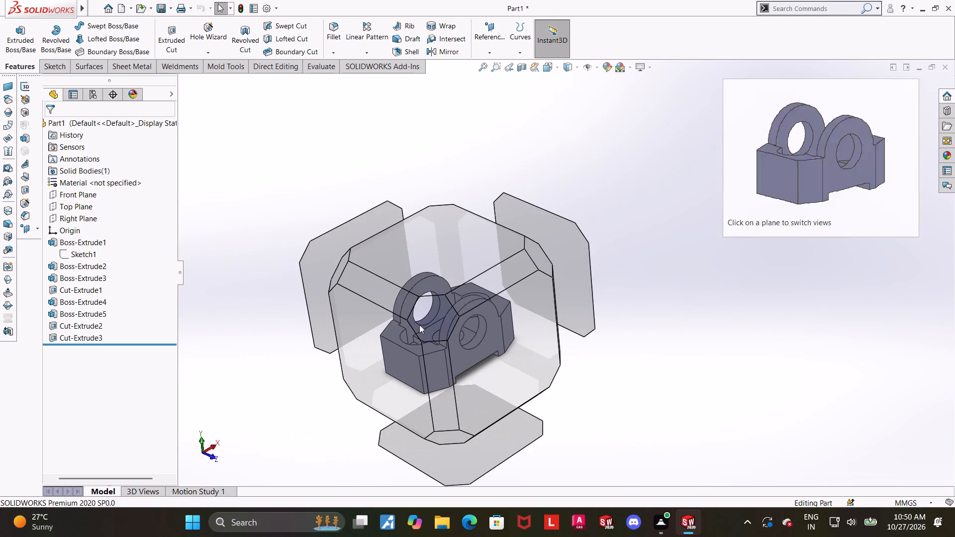
left_click(420, 325)
left_click(824, 358)
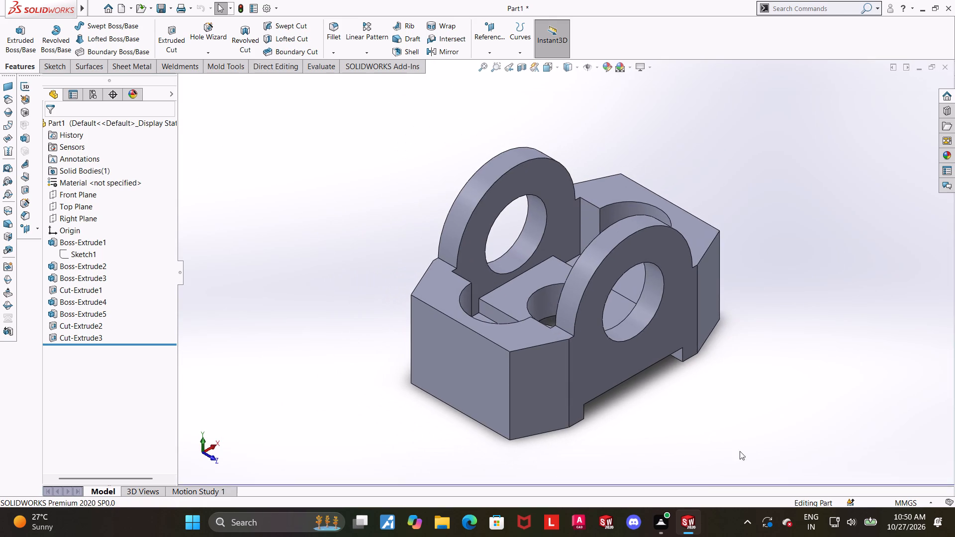
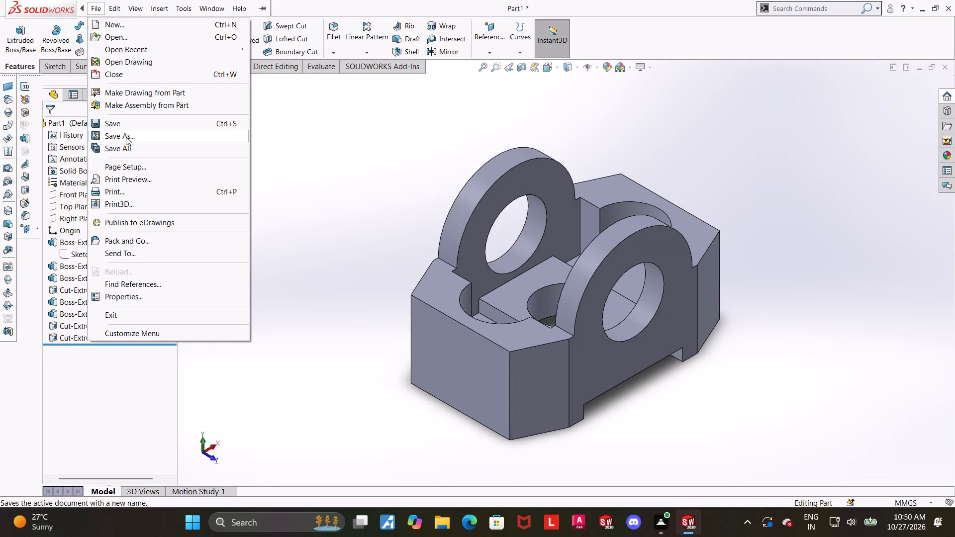
Save the part under the name "orthogonal dual bore hinge".
left_click(126, 139)
type("orthogonal dual bore")
key("space")
type("hinge")
key("Return")
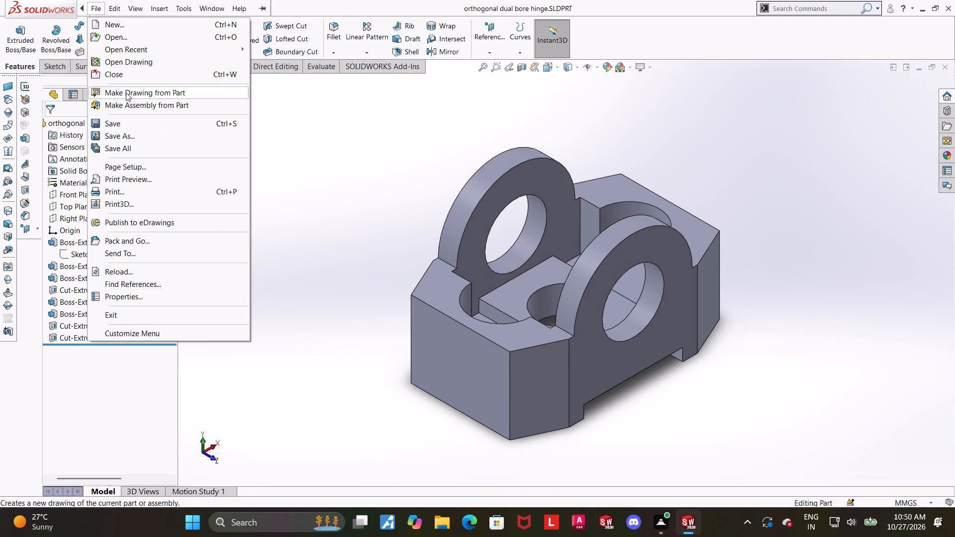
Save a copy of the part in Adobe Portable Document Format (*.pdf) under the same file name.
left_click(140, 134)
left_click(400, 280)
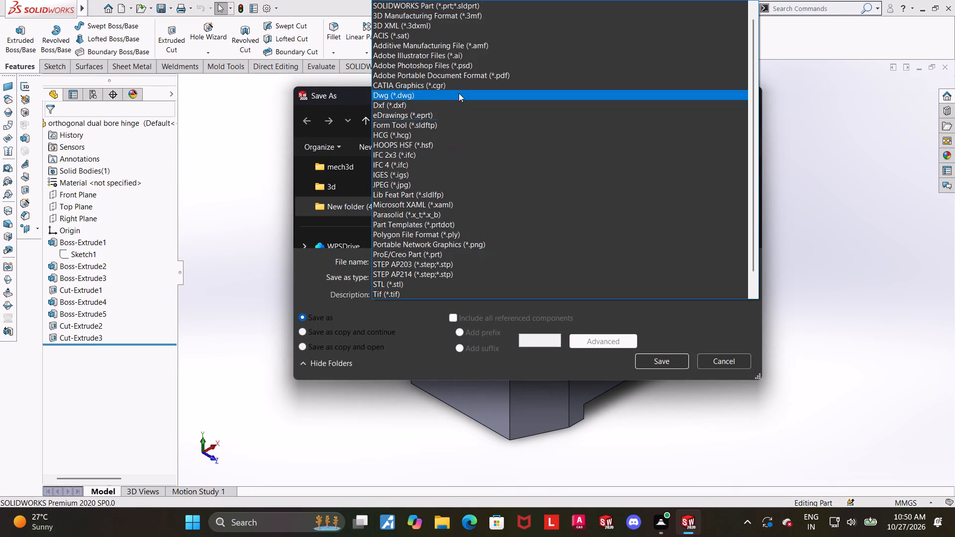
left_click(462, 74)
left_click(660, 374)
left_click(660, 379)
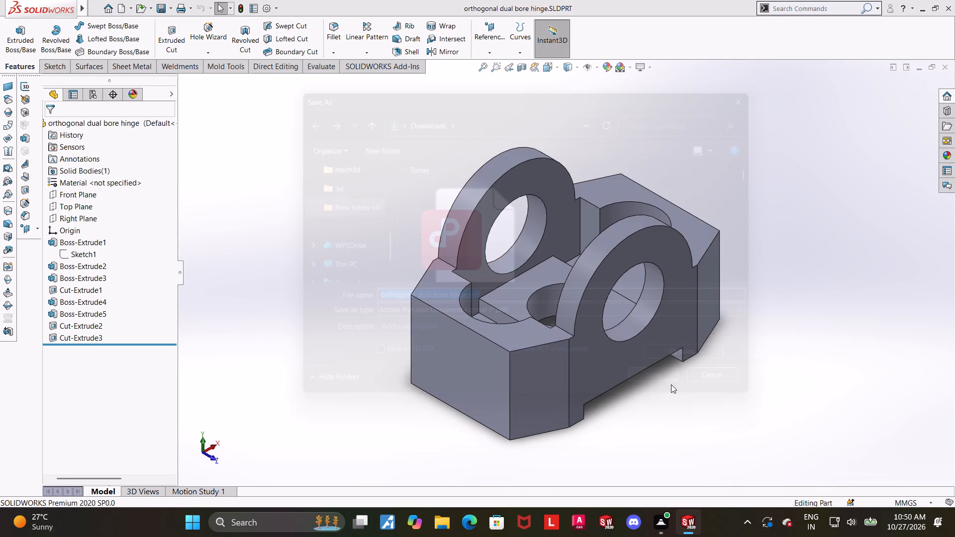